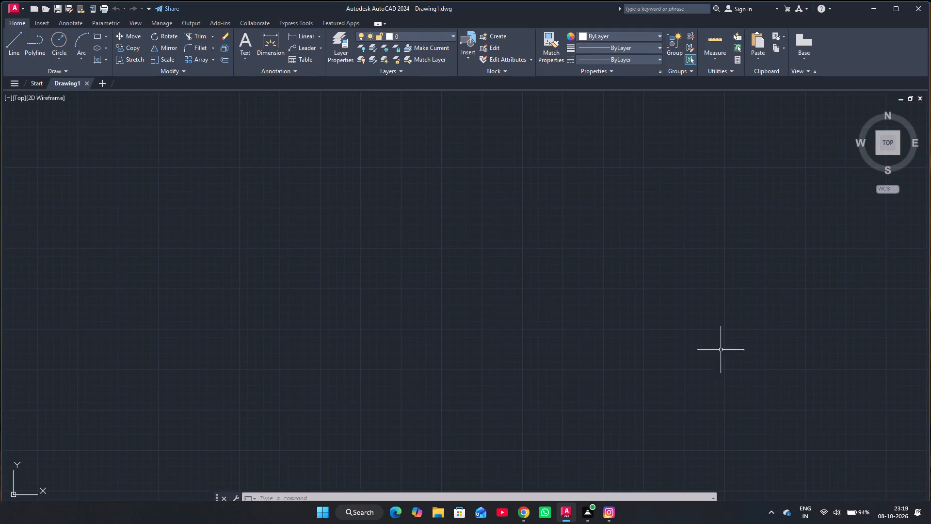
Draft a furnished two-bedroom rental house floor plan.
Start saving the drawing and choose New folder (7) inside FUJI Files on drive D as the location.
{"action": "key", "text": "ctrl+s"}
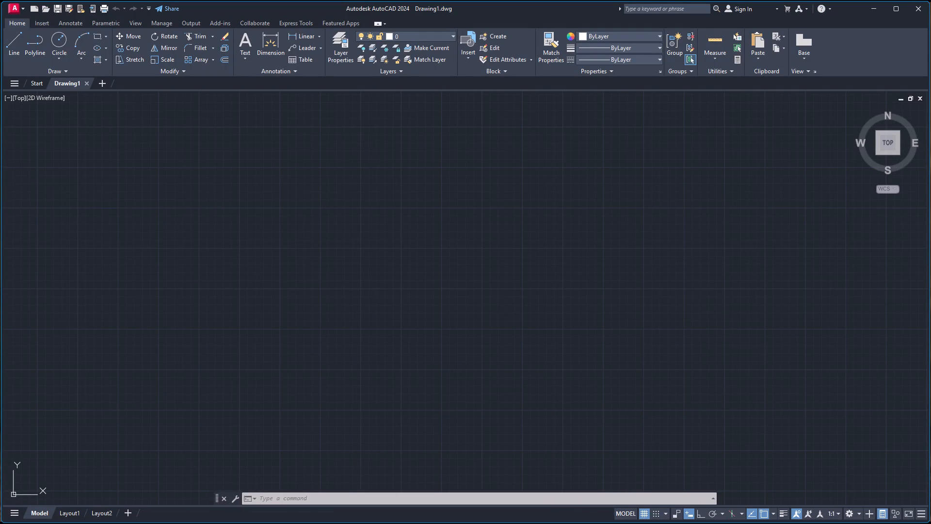
{"action": "left_click", "coordinate": [343, 242]}
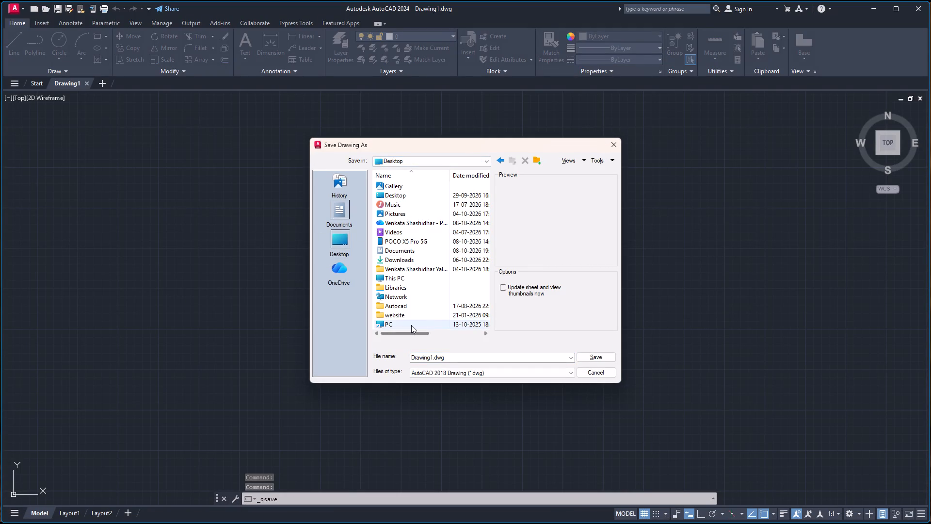
{"action": "double_click", "coordinate": [411, 325]}
{"action": "double_click", "coordinate": [419, 207]}
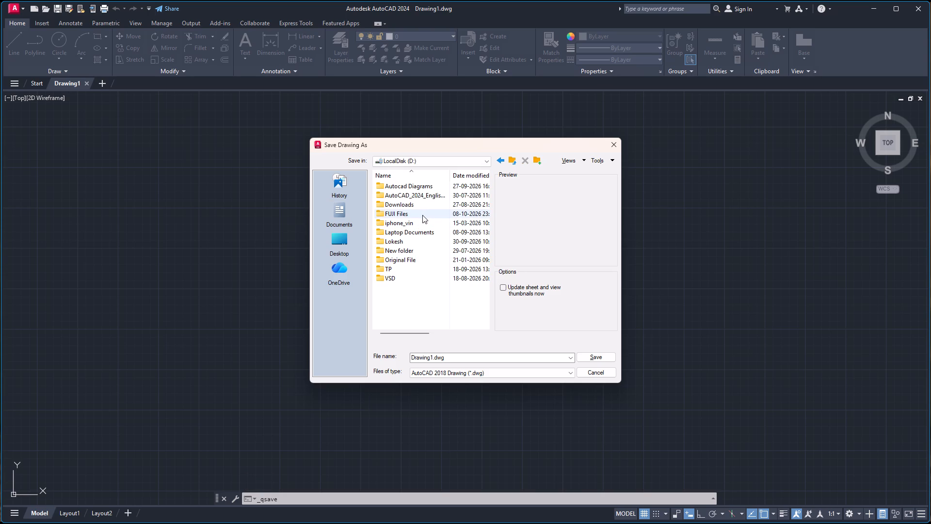
{"action": "double_click", "coordinate": [423, 215]}
{"action": "double_click", "coordinate": [408, 304]}
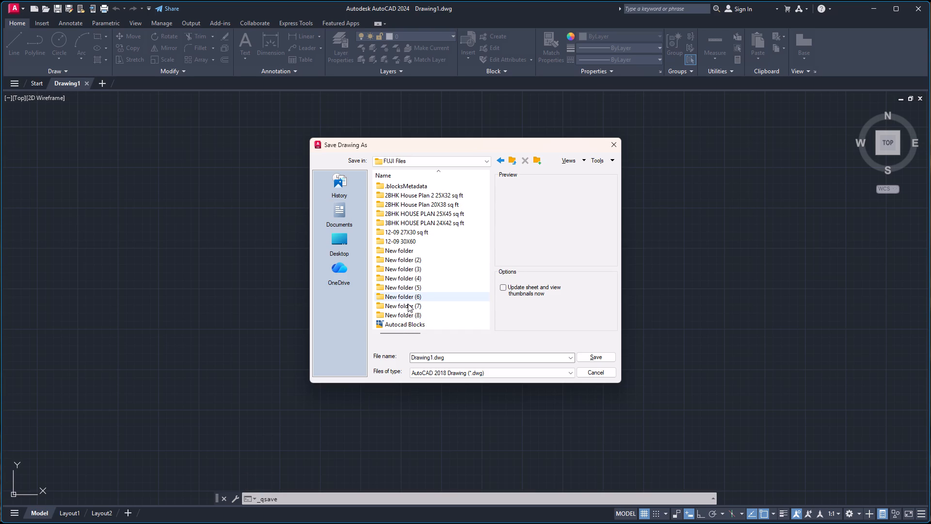
Name the drawing file 2BHK Rental House Plan and save it.
{"action": "left_click_drag", "start_coordinate": [453, 358], "coordinate": [412, 365]}
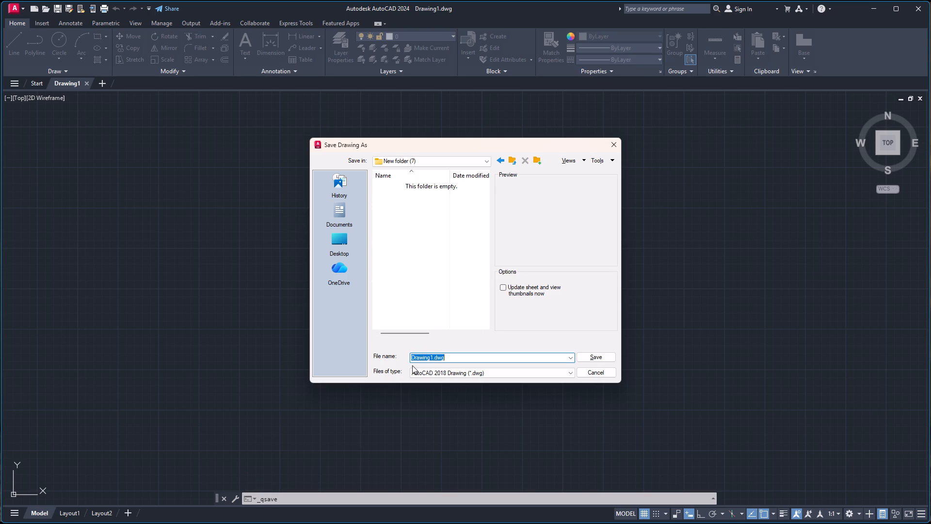
{"action": "key", "text": "2"}
{"action": "type", "text": "BHK"}
{"action": "type", "text": "Re"}
{"action": "type", "text": "ntal"}
{"action": "key", "text": "space"}
{"action": "type", "text": "House"}
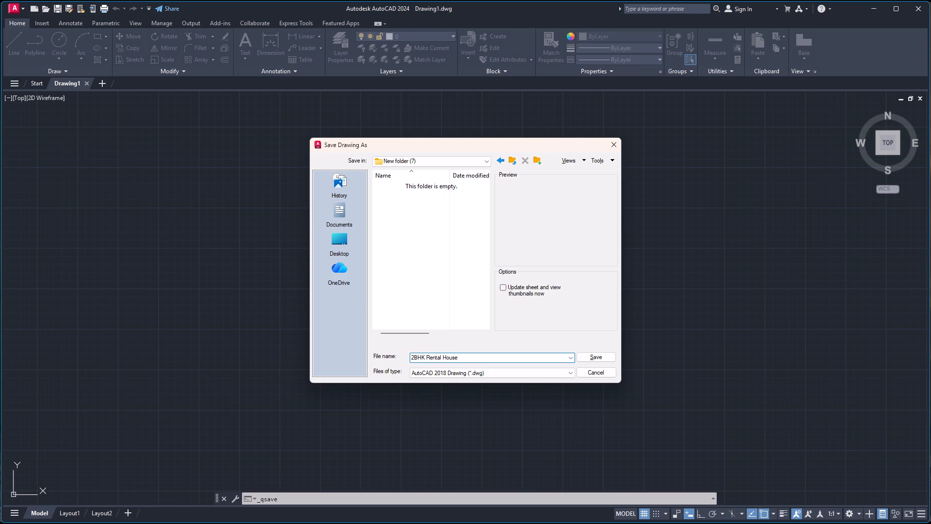
{"action": "key", "text": "space"}
{"action": "type", "text": "Plan"}
{"action": "left_click", "coordinate": [584, 355]}
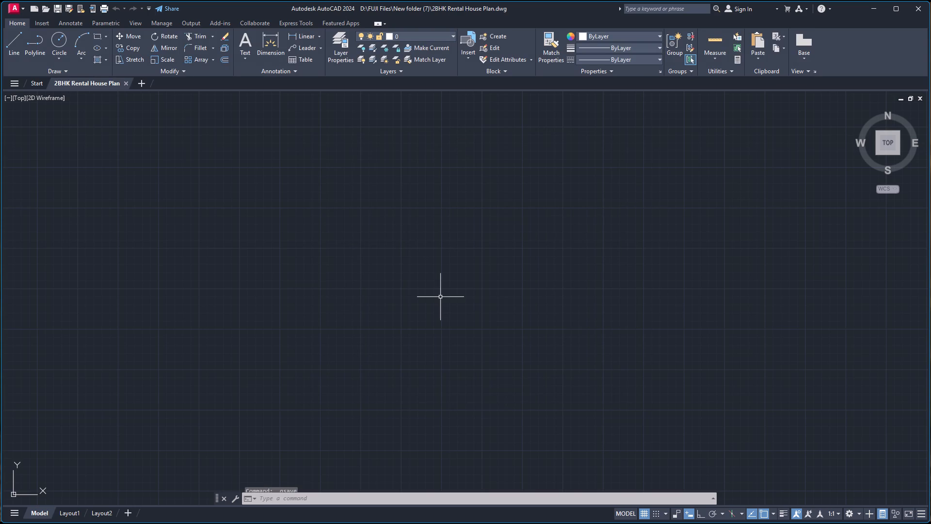
Configure the drawing units to Architectural length with 0'-0 1/2" precision and Millimeters as the insertion scale.
{"action": "type", "text": "un"}
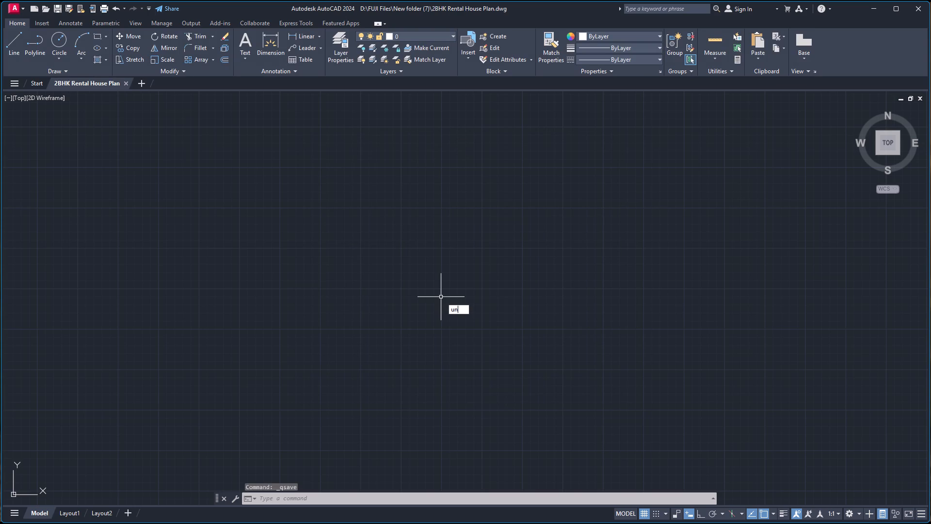
{"action": "key", "text": "Return"}
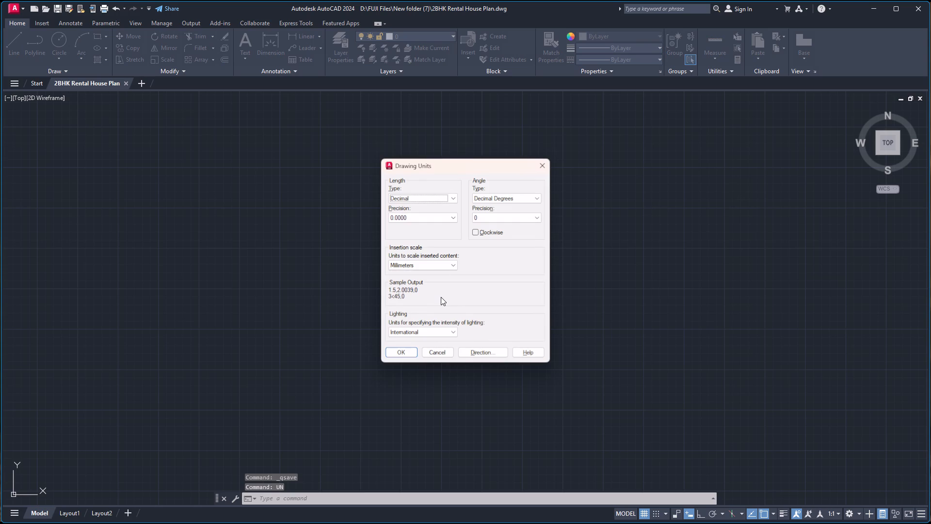
{"action": "left_click", "coordinate": [451, 196]}
{"action": "left_click", "coordinate": [441, 206]}
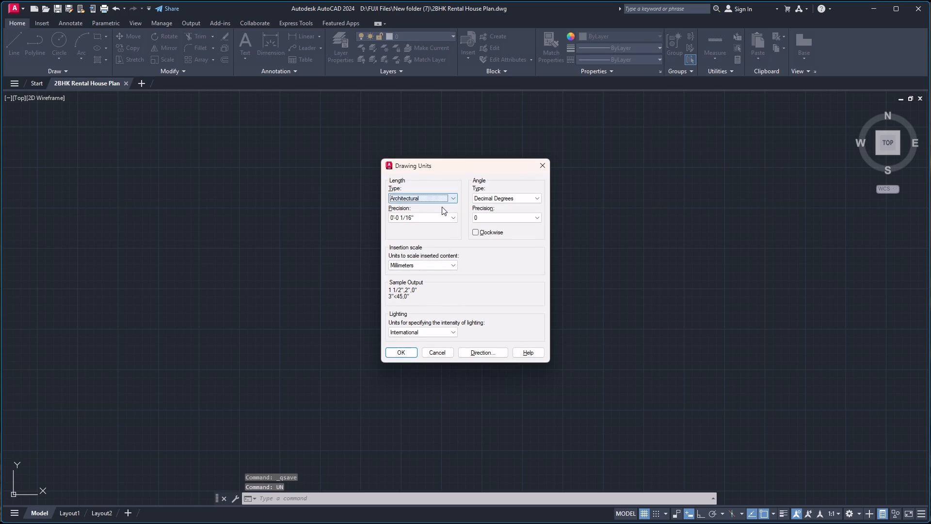
{"action": "left_click", "coordinate": [437, 216]}
{"action": "left_click", "coordinate": [430, 233]}
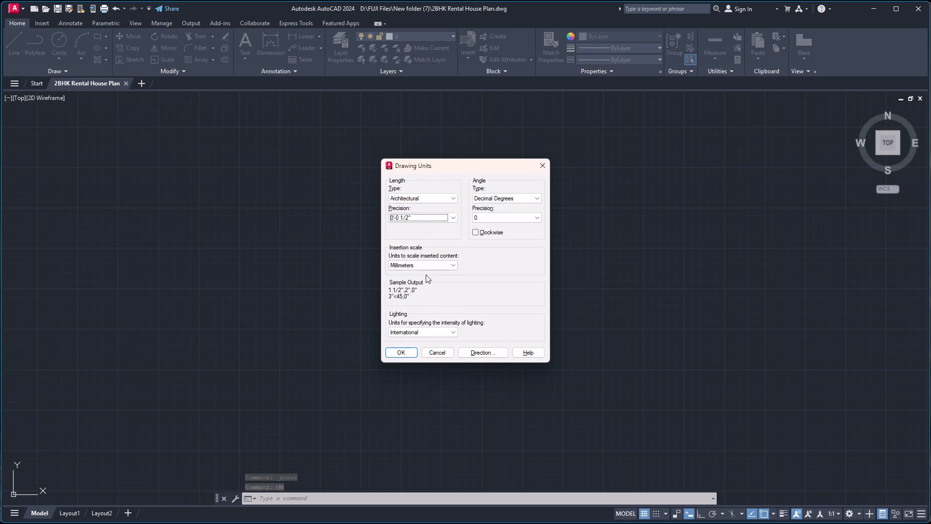
{"action": "left_click", "coordinate": [430, 269]}
{"action": "left_click", "coordinate": [408, 280]}
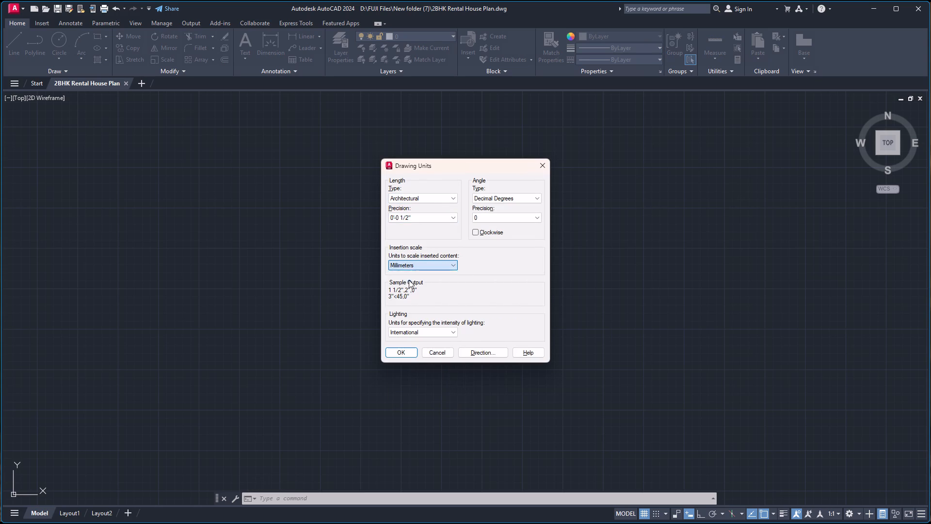
{"action": "left_click", "coordinate": [403, 355]}
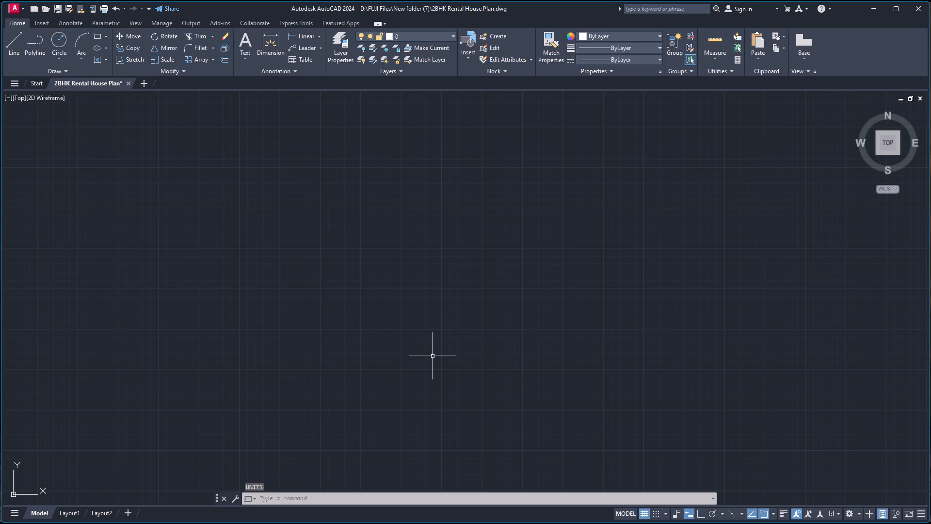
Make Standard the current dimension style and modify it to suppress both extension lines.
{"action": "key", "text": "d"}
{"action": "key", "text": "Return"}
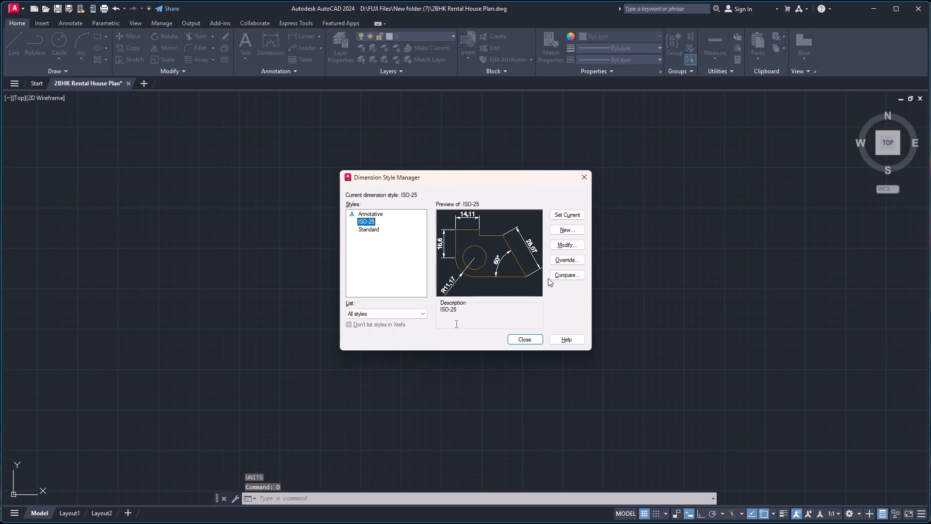
{"action": "double_click", "coordinate": [377, 228]}
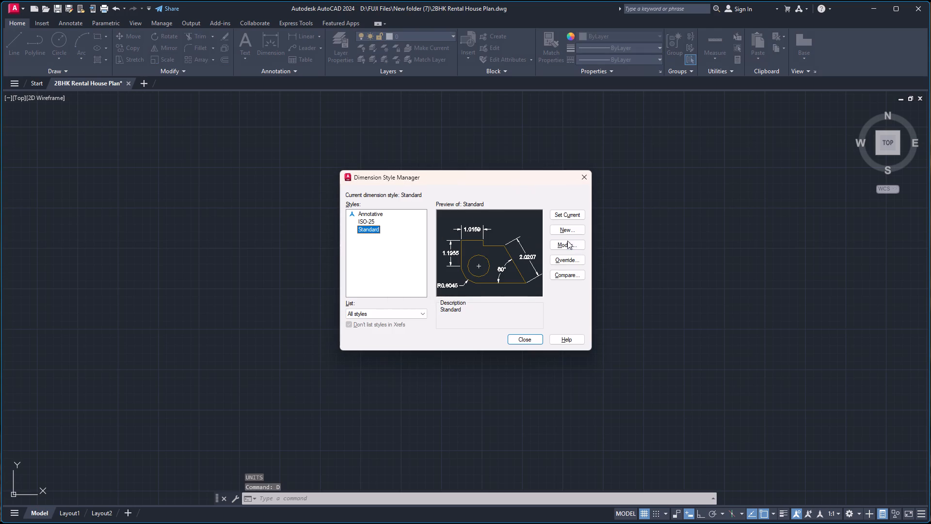
{"action": "left_click", "coordinate": [565, 247]}
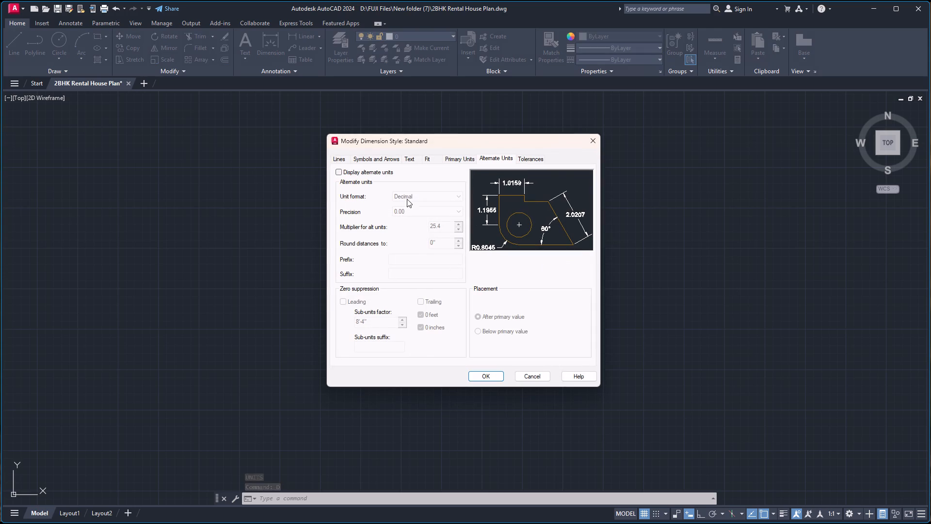
{"action": "left_click", "coordinate": [337, 159]}
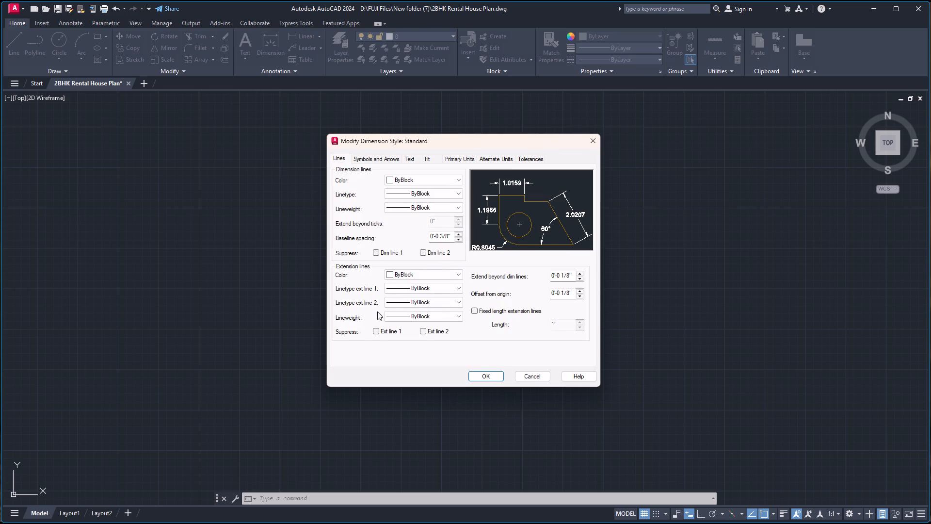
{"action": "left_click", "coordinate": [376, 329]}
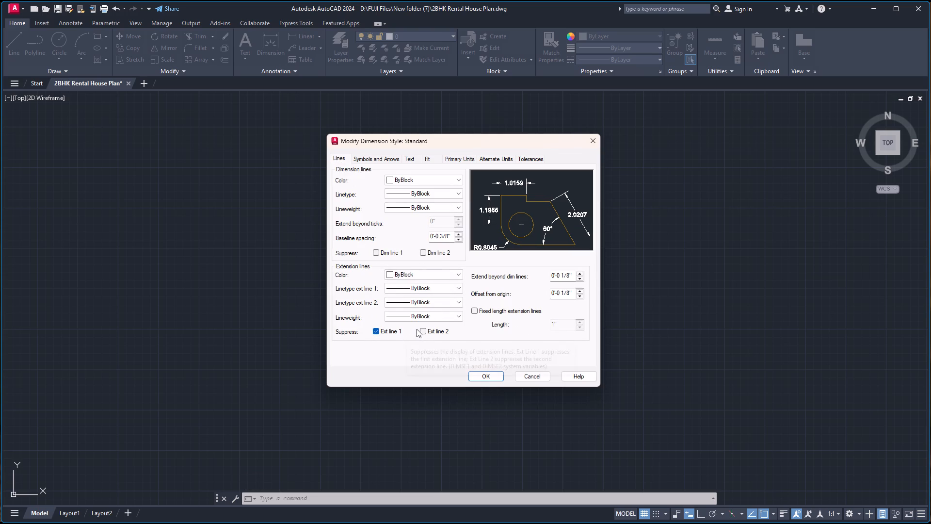
{"action": "left_click", "coordinate": [423, 329]}
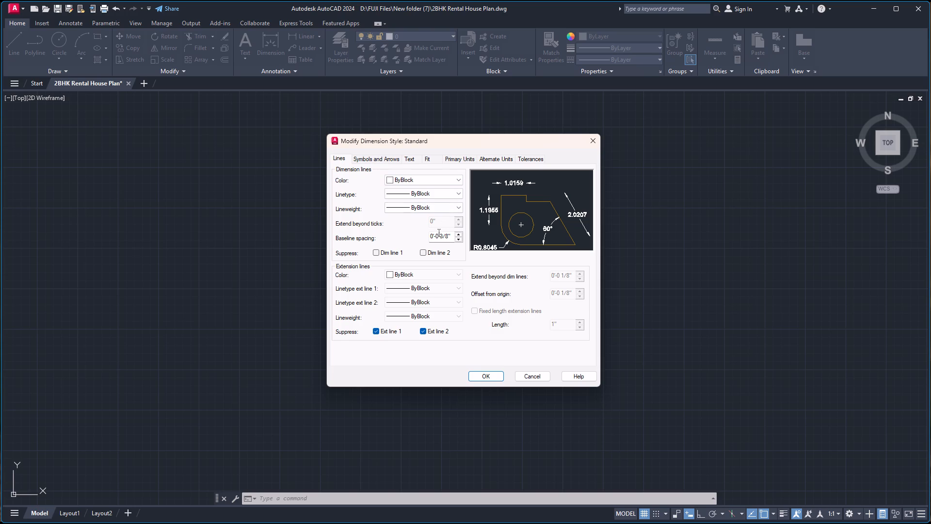
Set the Standard style's first and second arrowheads to Architectural tick with an arrow size of 5".
{"action": "left_click", "coordinate": [381, 157]}
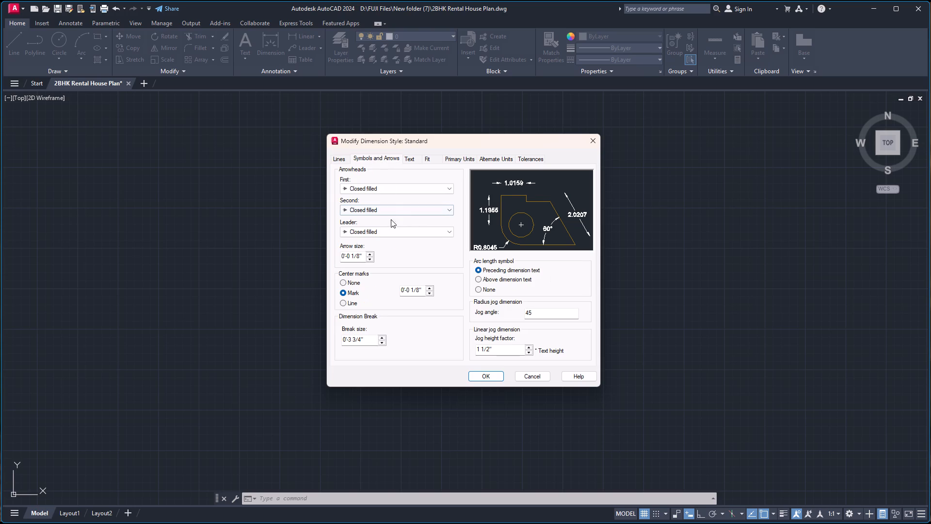
{"action": "left_click", "coordinate": [407, 186]}
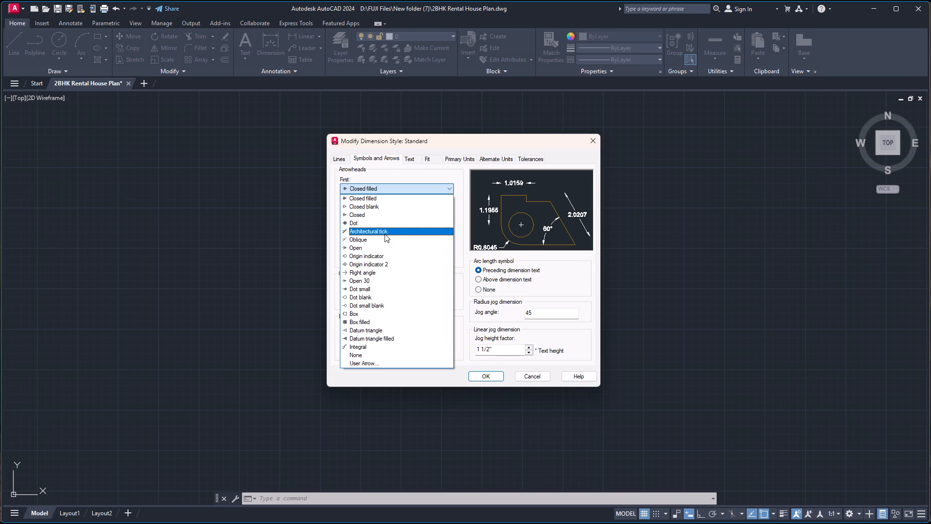
{"action": "left_click", "coordinate": [385, 234]}
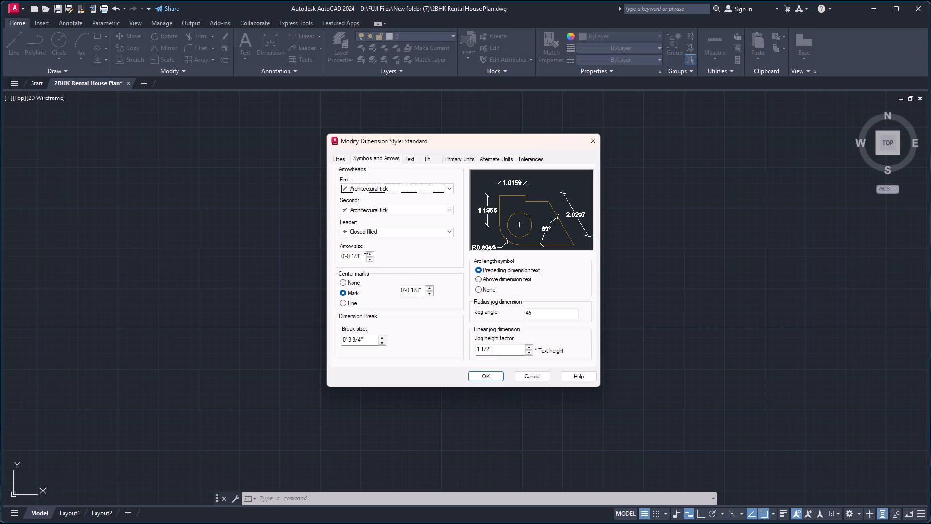
{"action": "left_click_drag", "start_coordinate": [365, 257], "coordinate": [324, 260]}
{"action": "key", "text": "5"}
{"action": "key", "text": "Return"}
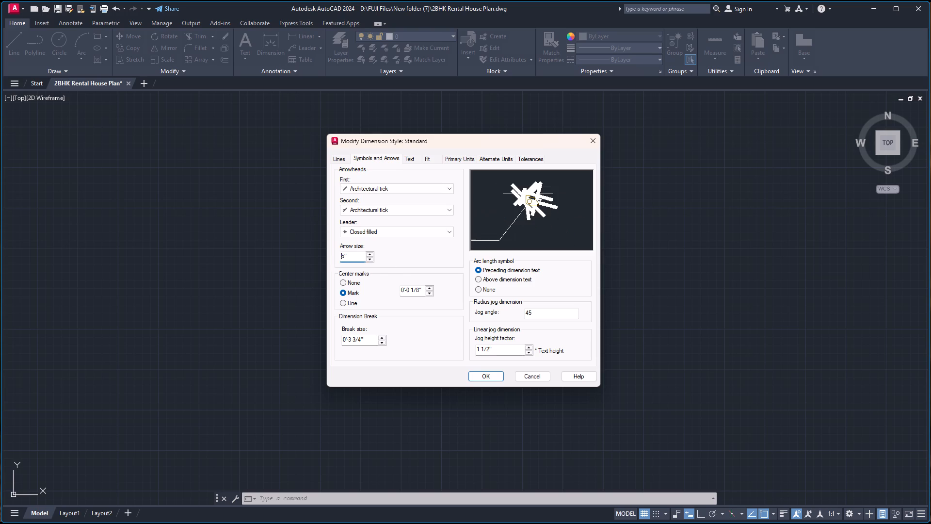
Set the dimension text height to 8", aligned with the dimension line, with vertical placement Above.
{"action": "left_click", "coordinate": [417, 159]}
{"action": "left_click_drag", "start_coordinate": [449, 228], "coordinate": [418, 235]}
{"action": "key", "text": "8"}
{"action": "key", "text": "Return"}
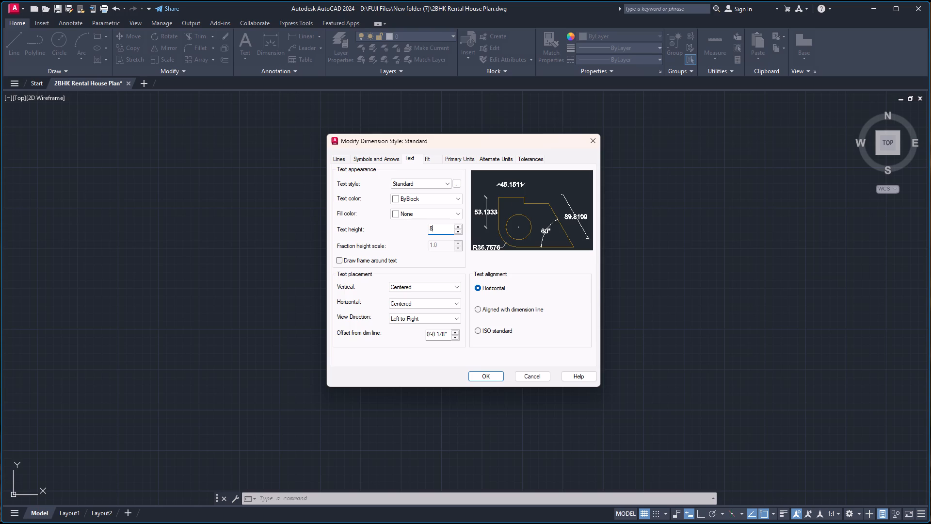
{"action": "left_click", "coordinate": [486, 315]}
{"action": "left_click", "coordinate": [487, 309]}
{"action": "left_click", "coordinate": [440, 288]}
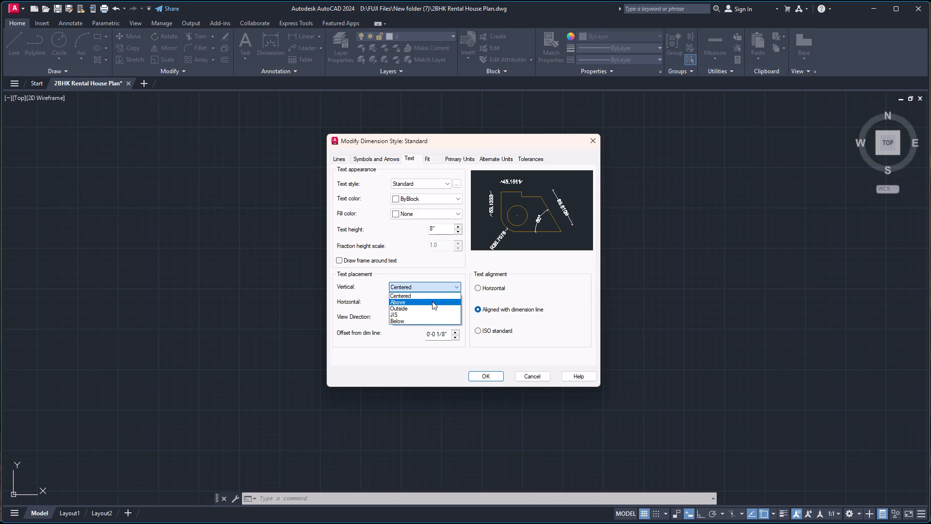
{"action": "left_click", "coordinate": [432, 301]}
Set the style's primary units to Architectural with 0'-0 1/2" precision, and apply Standard as the current dimension style.
{"action": "left_click", "coordinate": [429, 161]}
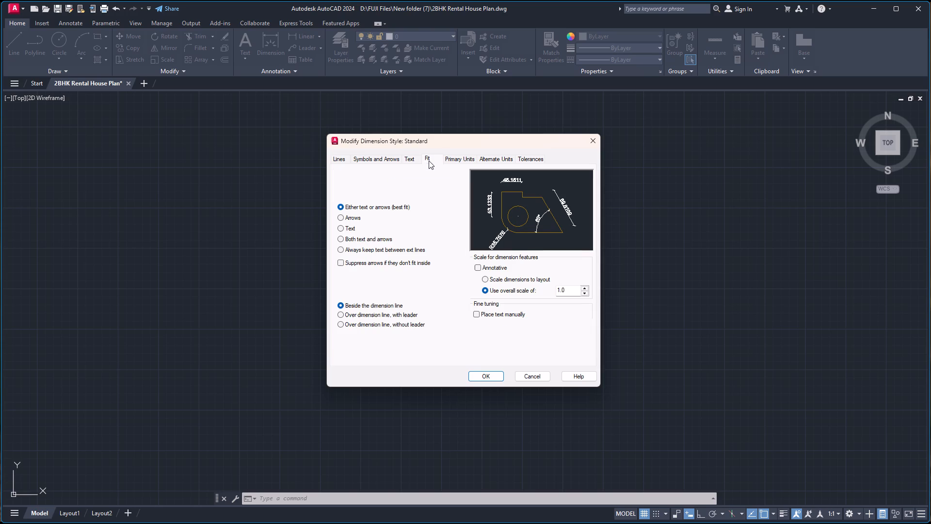
{"action": "left_click", "coordinate": [454, 159]}
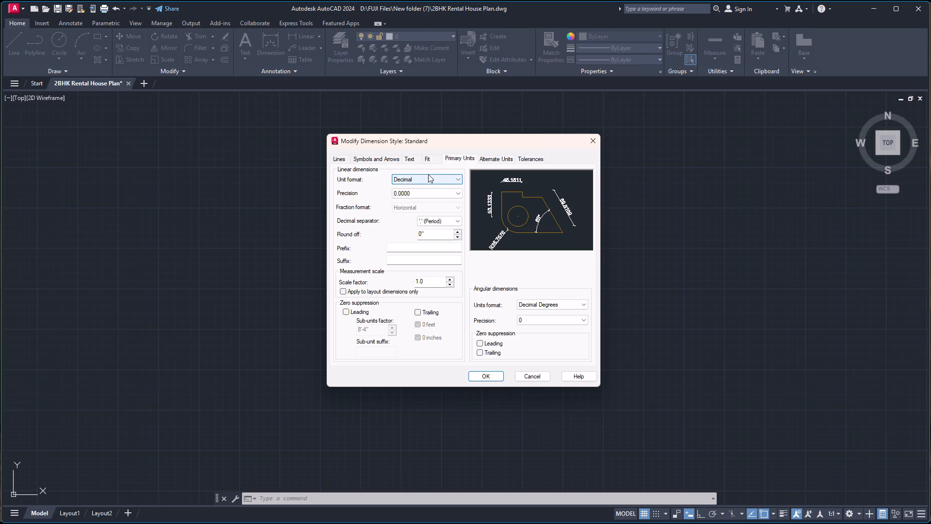
{"action": "left_click", "coordinate": [428, 174]}
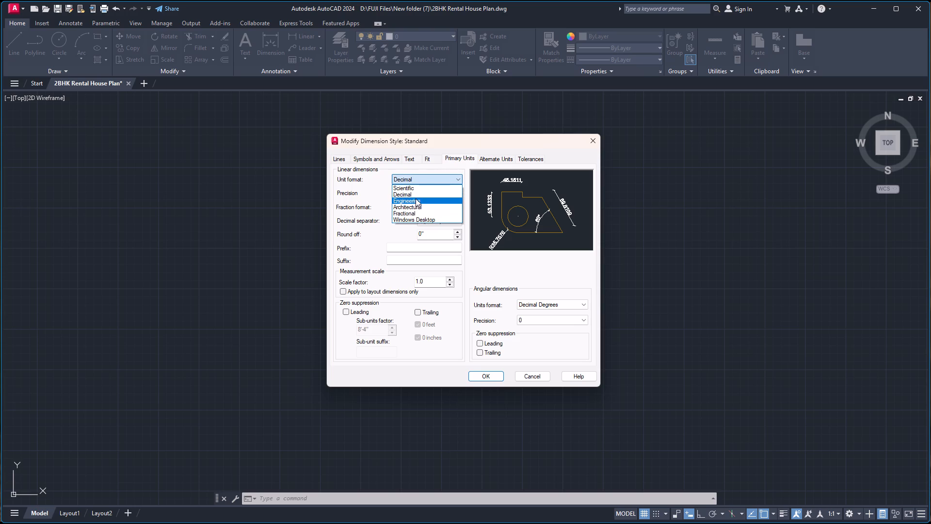
{"action": "left_click", "coordinate": [416, 206]}
{"action": "left_click", "coordinate": [423, 196]}
{"action": "left_click", "coordinate": [413, 210]}
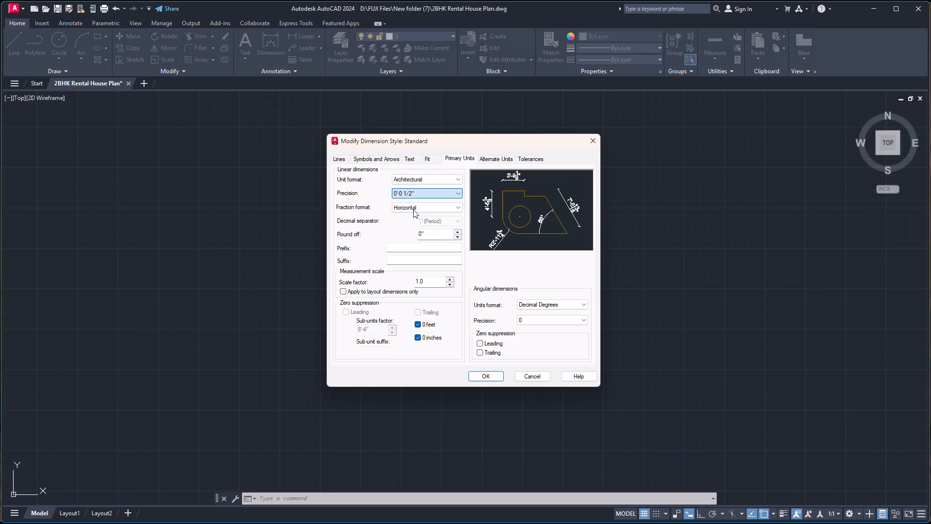
{"action": "left_click", "coordinate": [485, 377]}
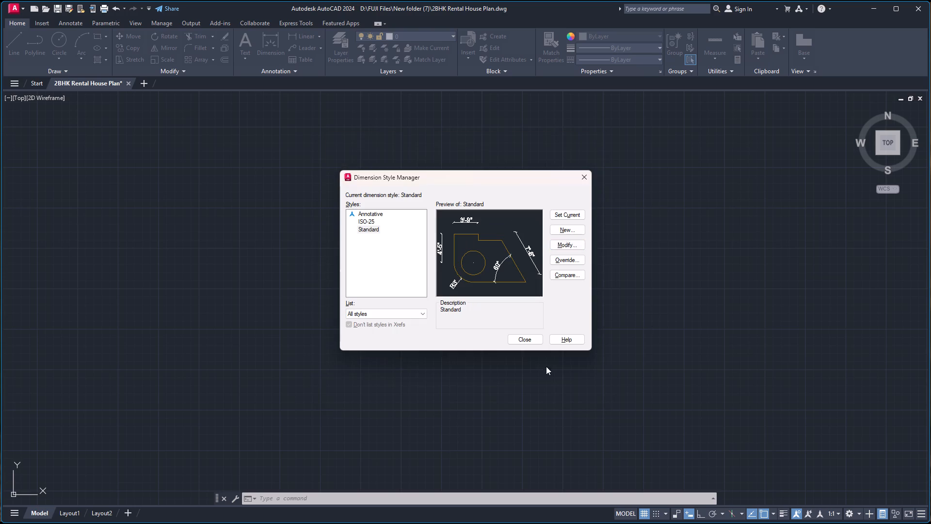
{"action": "left_click", "coordinate": [574, 213]}
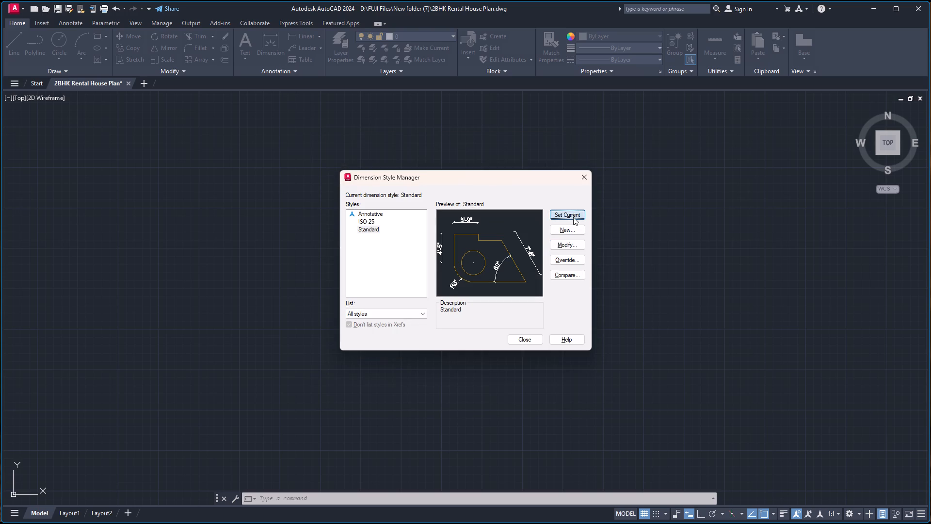
{"action": "left_click", "coordinate": [518, 338]}
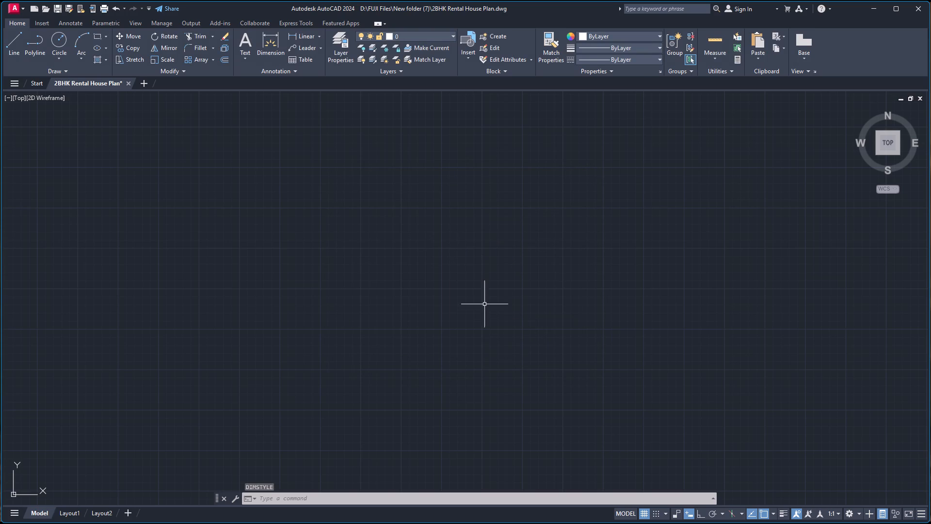
Create a new layer named Wall, make it the current layer, and auto-hide the layer manager.
{"action": "left_click", "coordinate": [336, 40]}
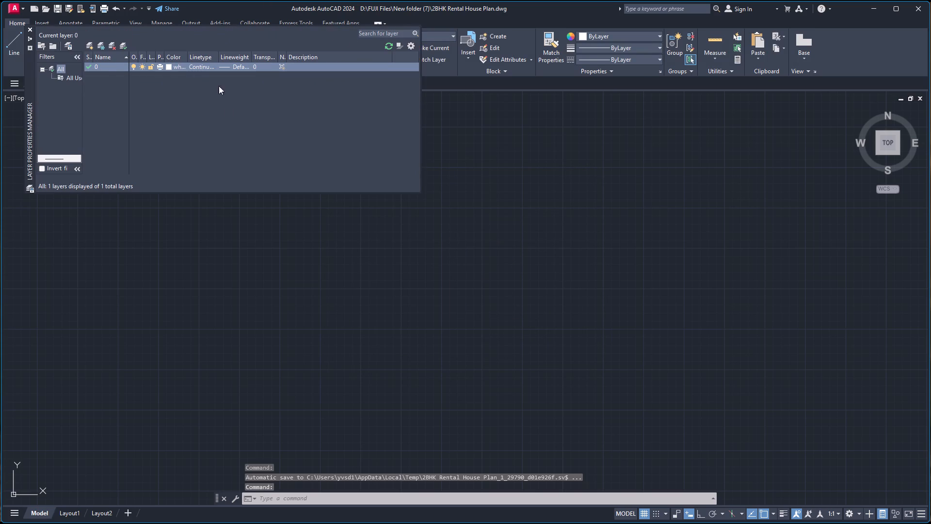
{"action": "left_click", "coordinate": [90, 46]}
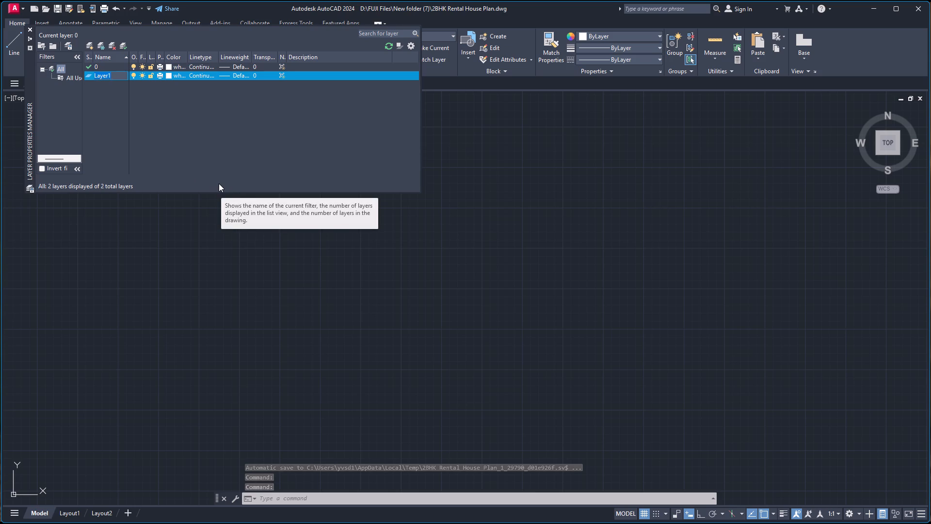
{"action": "key", "text": "shift+w"}
{"action": "type", "text": "all"}
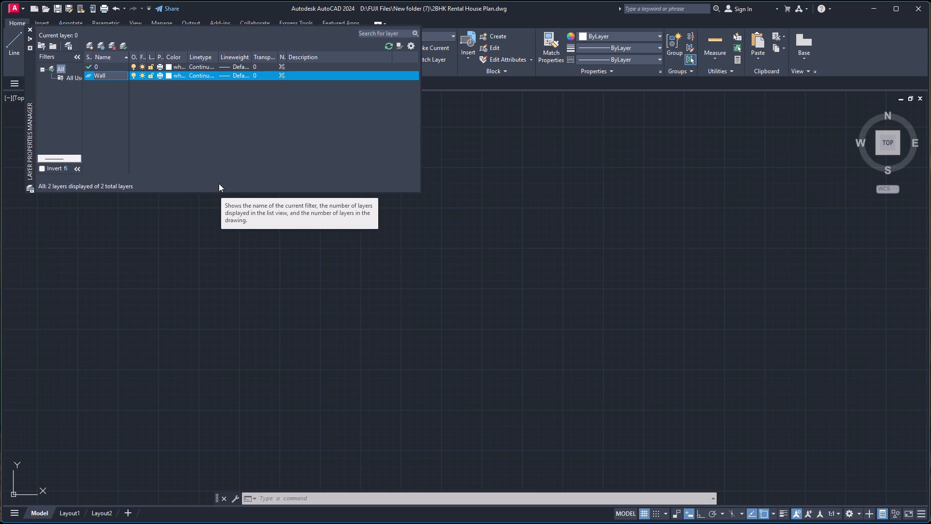
{"action": "left_click", "coordinate": [119, 48]}
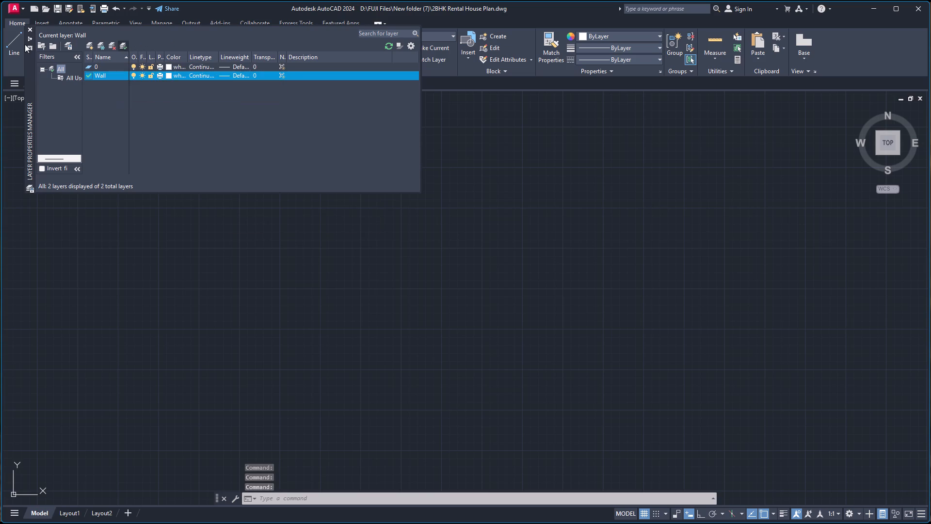
{"action": "left_click", "coordinate": [32, 37]}
{"action": "left_click", "coordinate": [32, 37]}
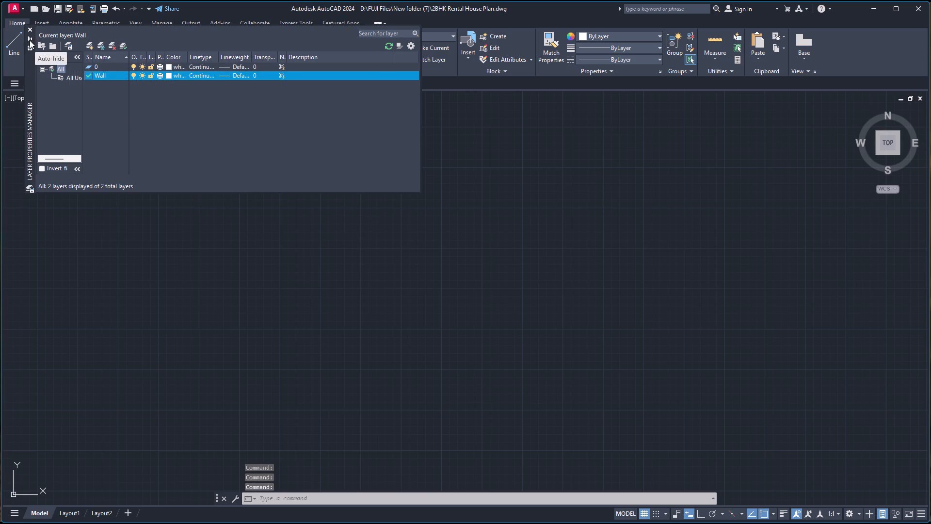
{"action": "left_click", "coordinate": [30, 40]}
Draw one horizontal and one vertical construction line (XLINE) crossing at a common point, with Ortho on.
{"action": "key", "text": "x"}
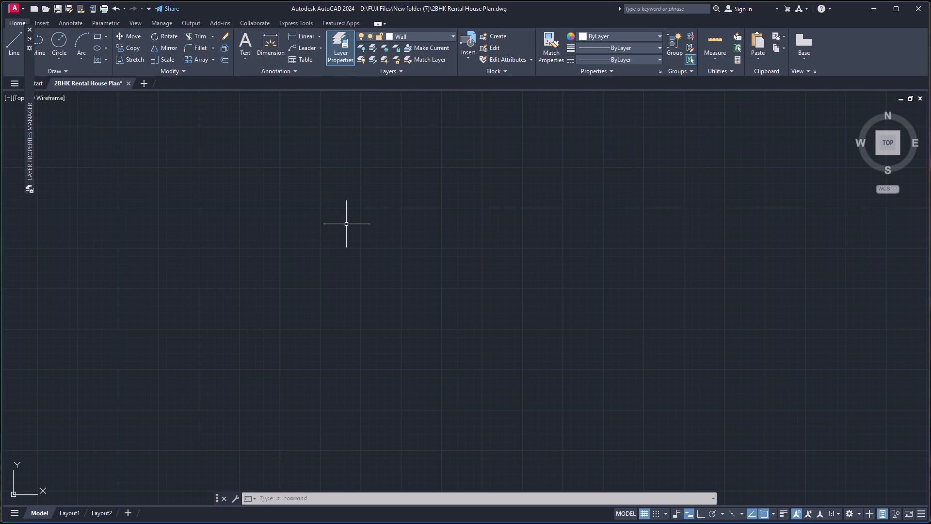
{"action": "key", "text": "l"}
{"action": "key", "text": "Return"}
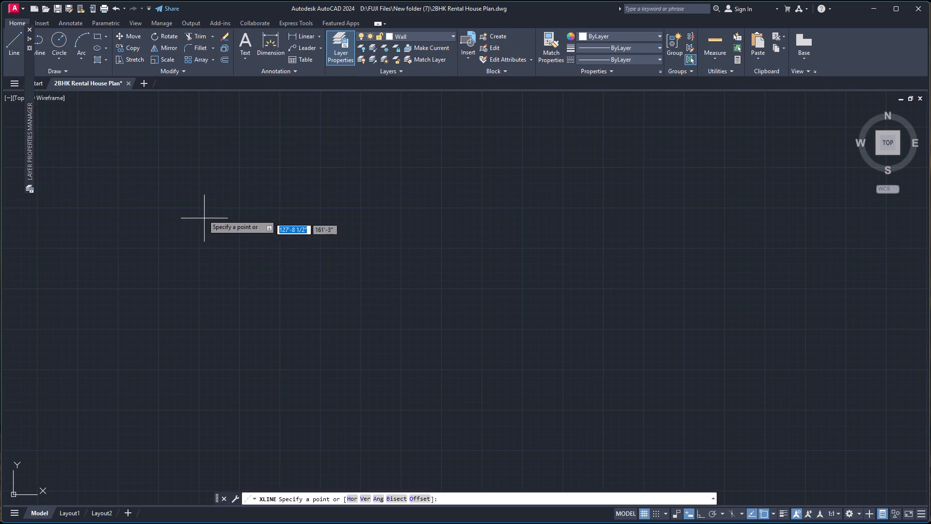
{"action": "left_click", "coordinate": [188, 203]}
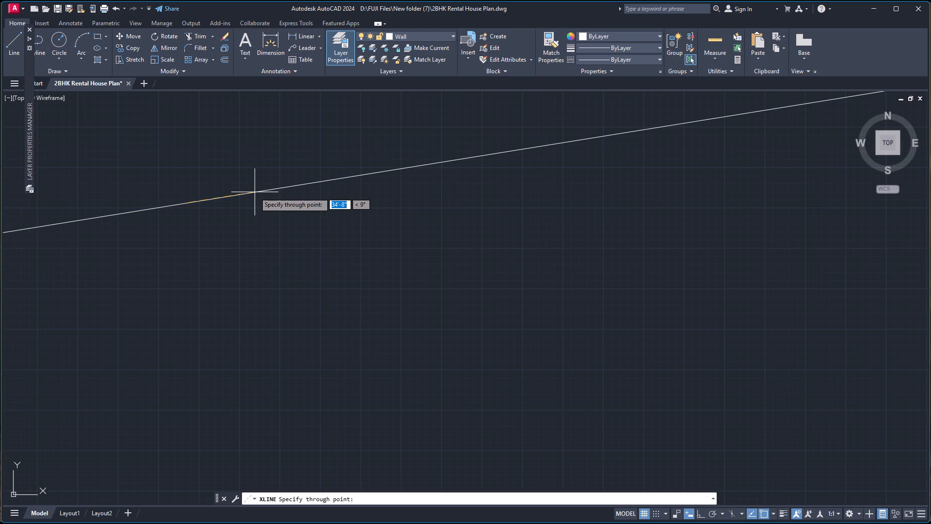
{"action": "key", "text": "F8"}
{"action": "left_click", "coordinate": [255, 201]}
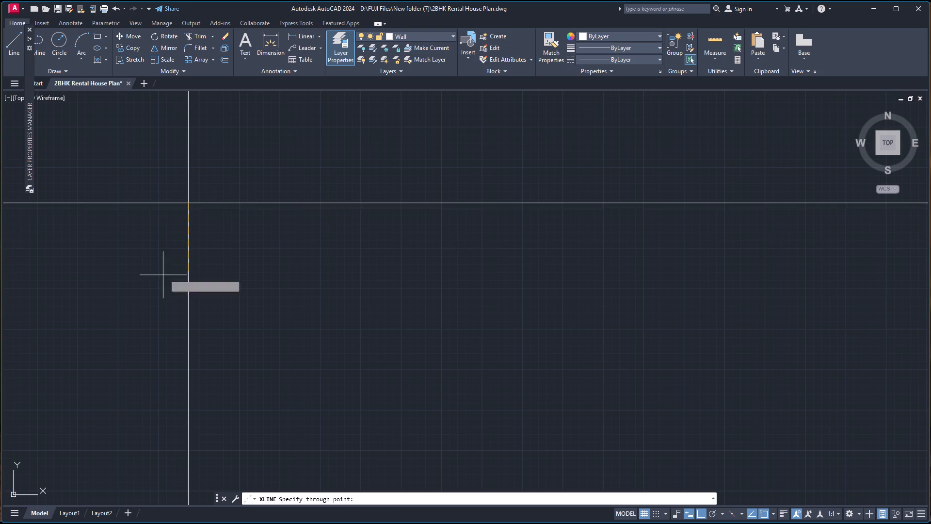
{"action": "left_click", "coordinate": [161, 283]}
{"action": "key", "text": "space"}
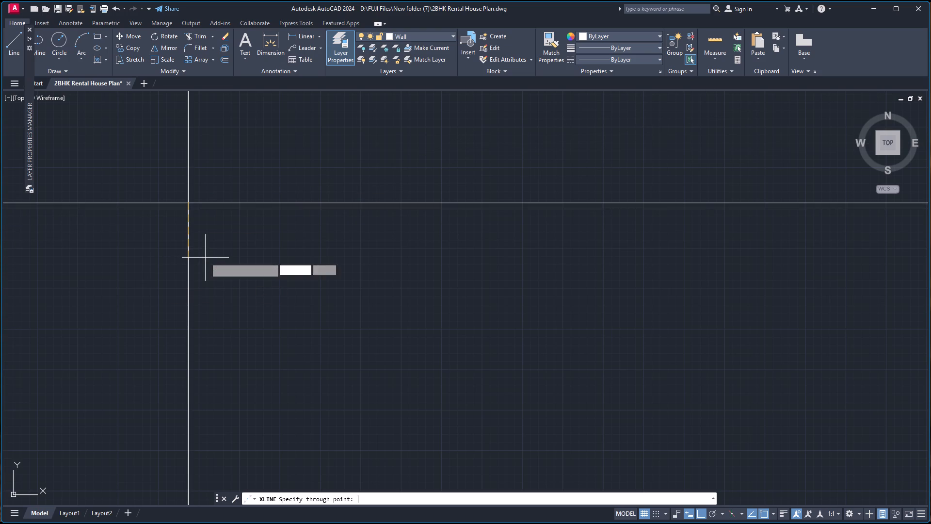
Offset the horizontal construction line 9" downward and the vertical one 9" to the right in Through mode.
{"action": "scroll", "coordinate": [425, 219], "scroll_direction": "down", "scroll_amount": 1}
{"action": "scroll", "coordinate": [425, 221], "scroll_direction": "up", "scroll_amount": 1}
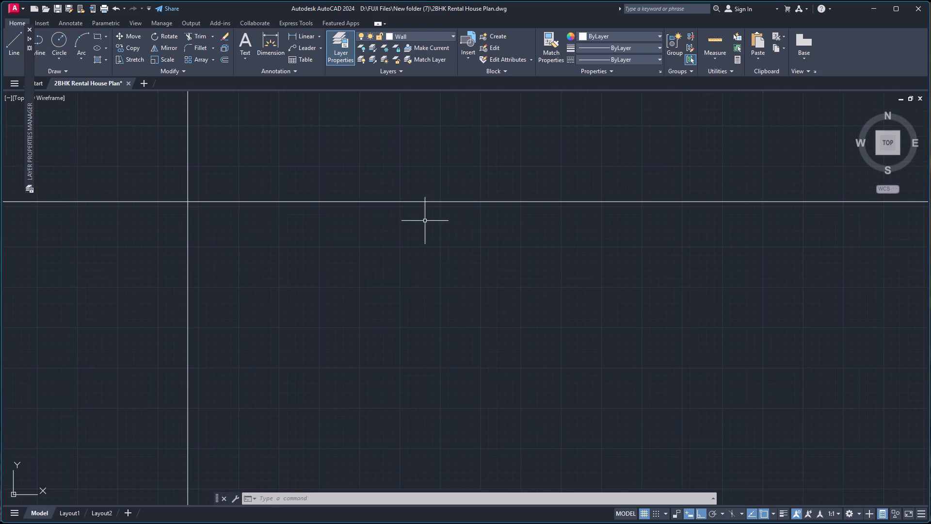
{"action": "scroll", "coordinate": [211, 200], "scroll_direction": "up", "scroll_amount": 3}
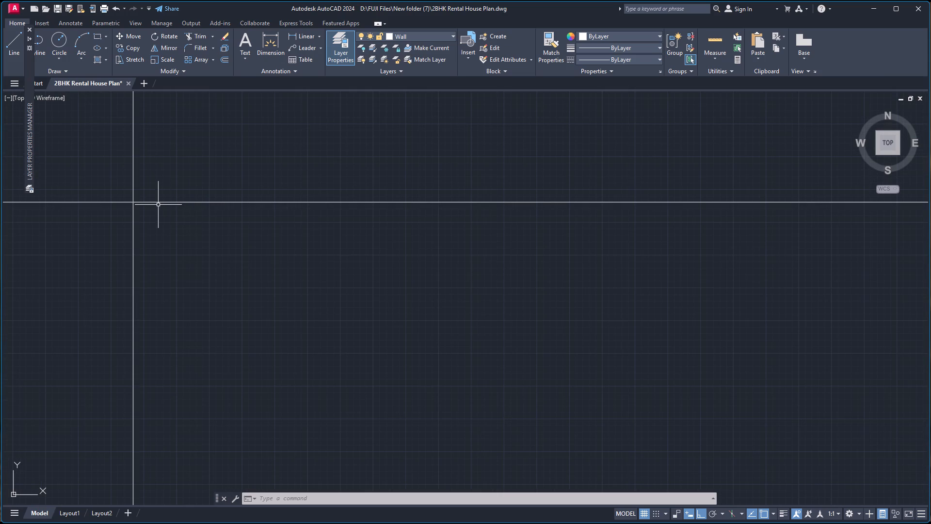
{"action": "key", "text": "o"}
{"action": "key", "text": "Return"}
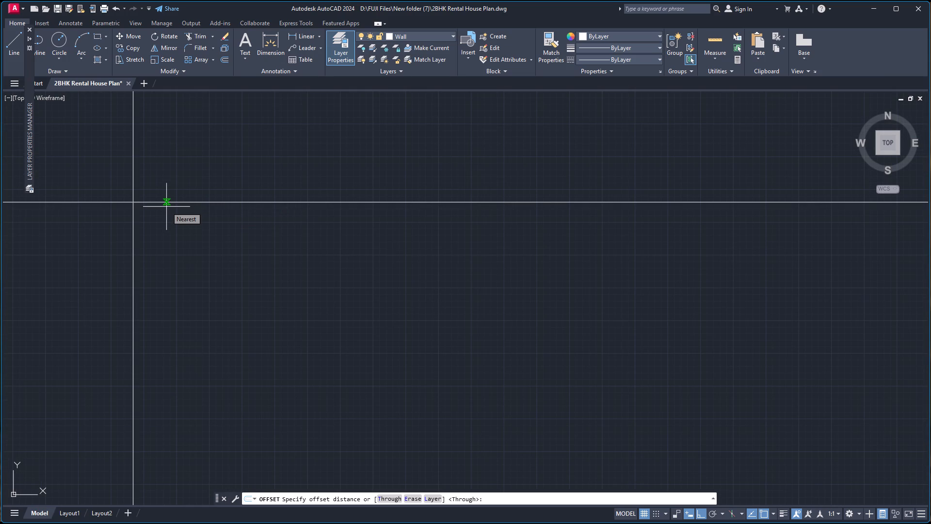
{"action": "key", "text": "Return"}
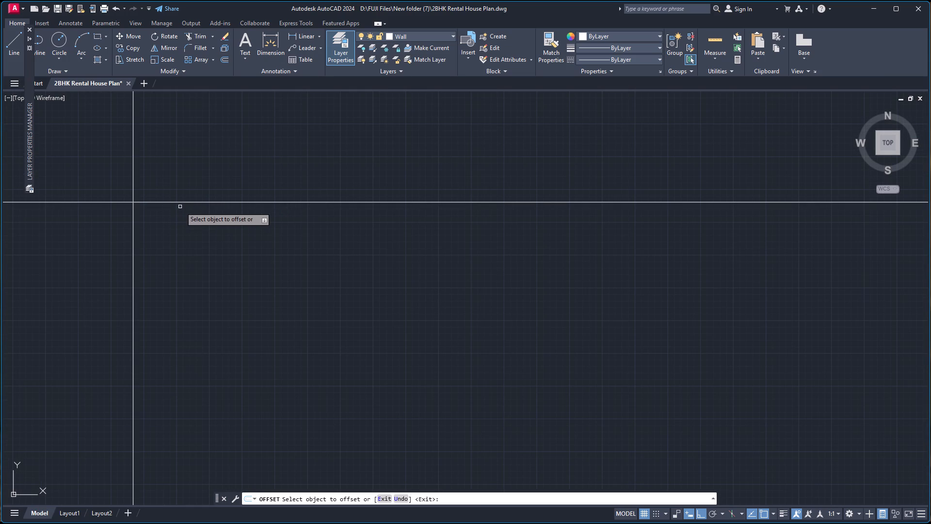
{"action": "left_click", "coordinate": [212, 203]}
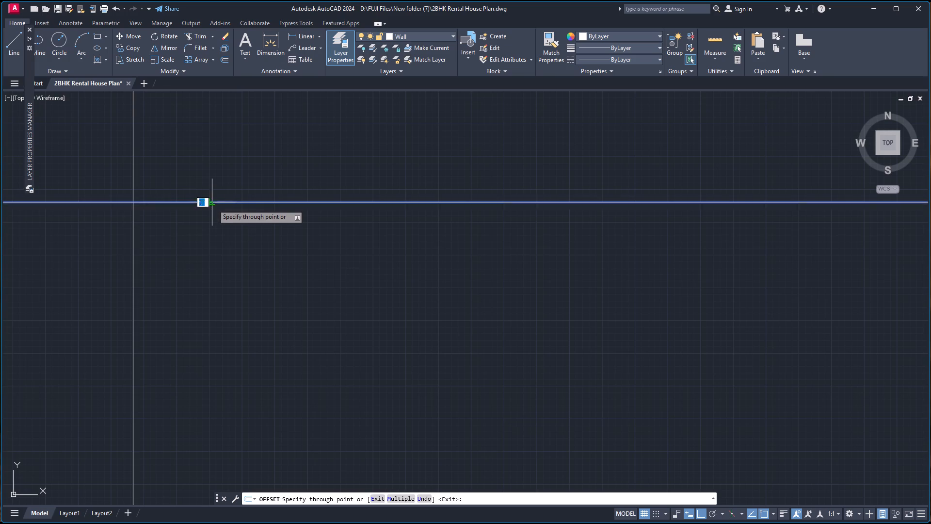
{"action": "key", "text": "9"}
{"action": "key", "text": "Return"}
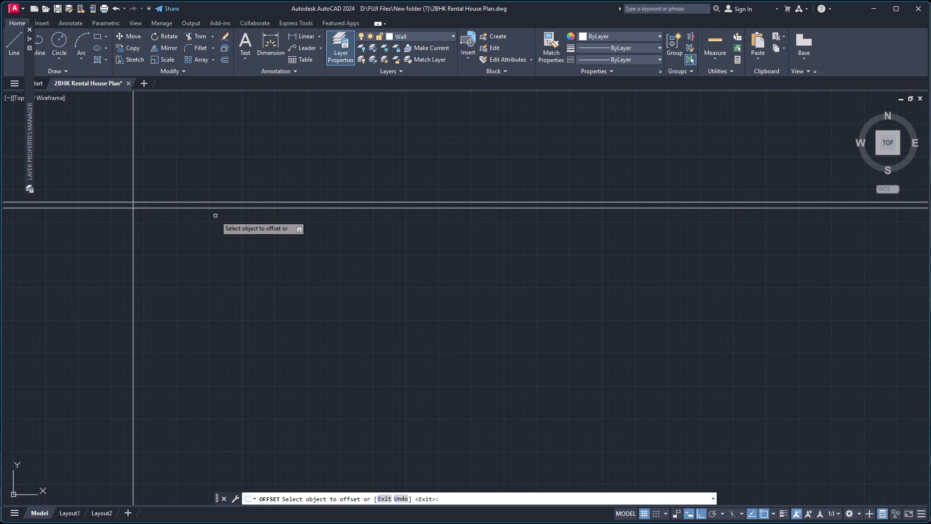
{"action": "left_click", "coordinate": [133, 251]}
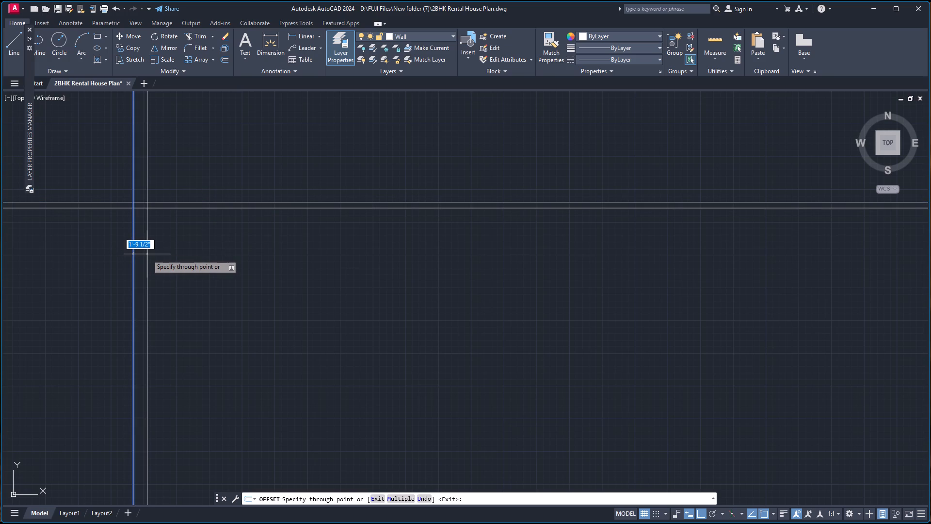
{"action": "key", "text": "9"}
{"action": "key", "text": "Return"}
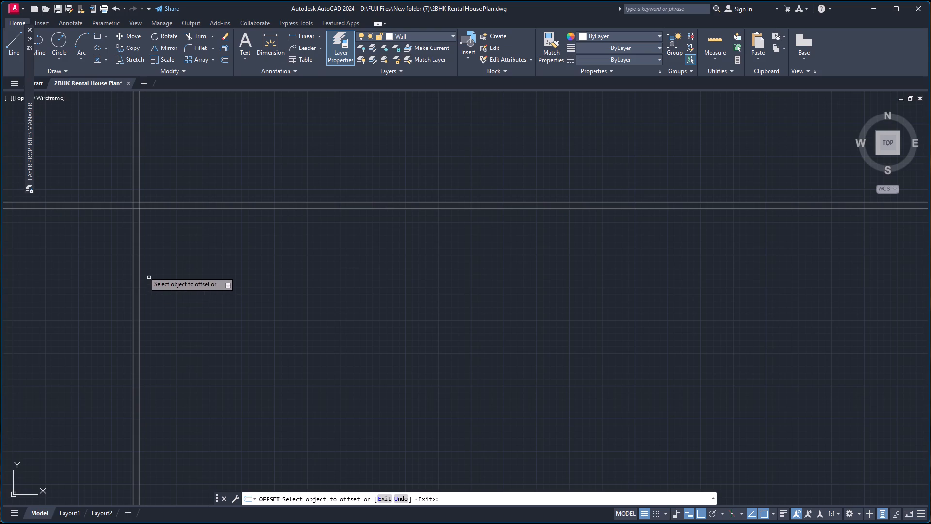
Offset the inner vertical wall line 16' to the right, and offset that new line another 9" for the wall thickness.
{"action": "left_click", "coordinate": [139, 279]}
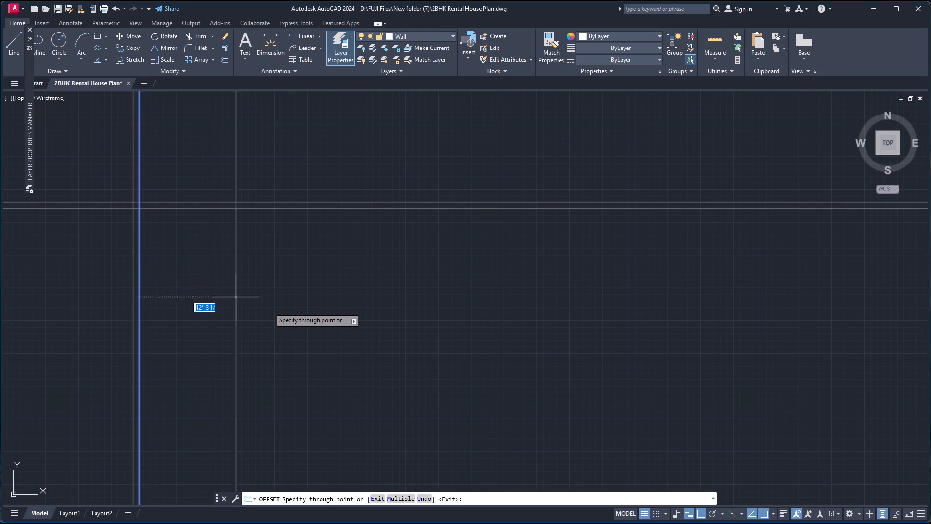
{"action": "type", "text": "16'"}
{"action": "key", "text": "Return"}
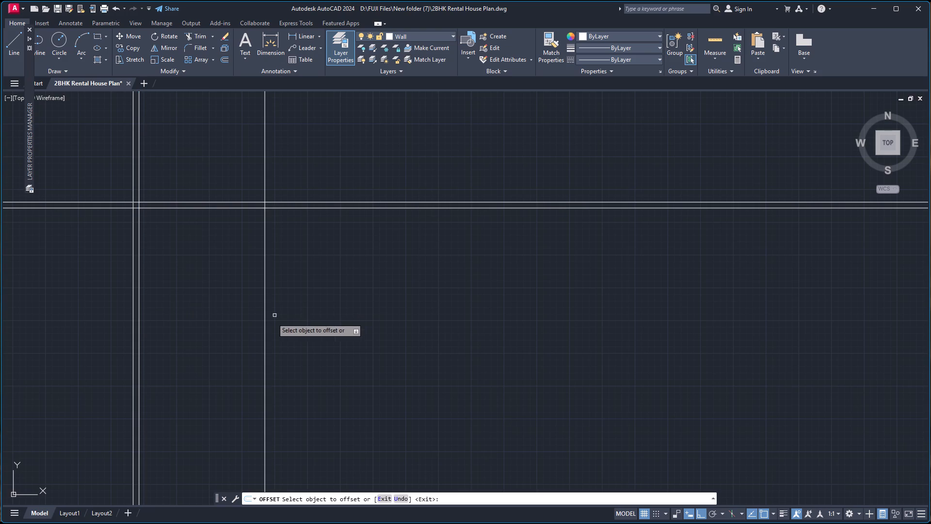
{"action": "left_click", "coordinate": [266, 324]}
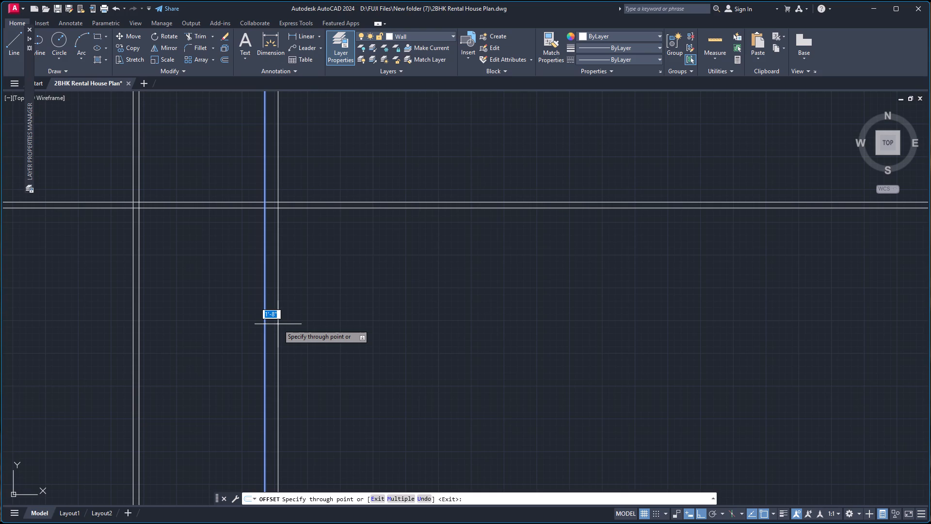
{"action": "key", "text": "9"}
{"action": "key", "text": "Return"}
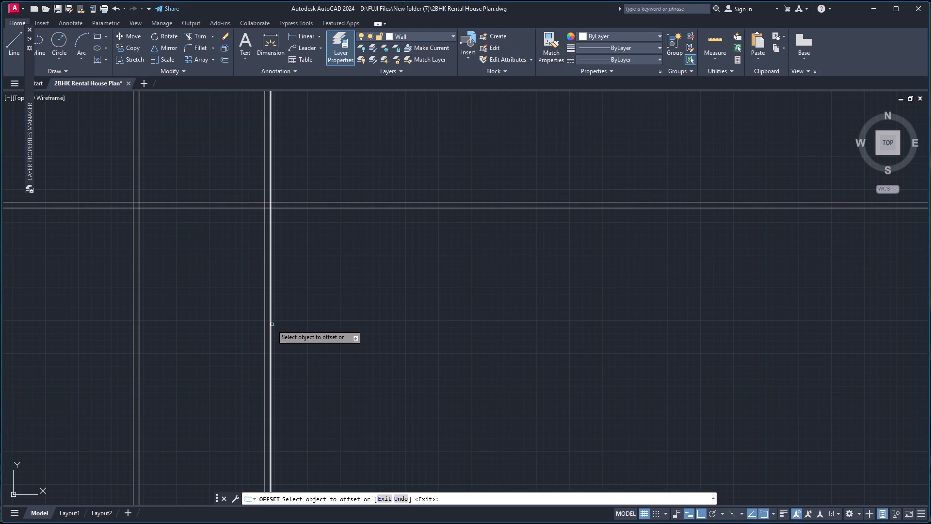
Offset the rightmost vertical line 12'-3" to the right, and offset the resulting line a further 9" for the wall thickness.
{"action": "left_click", "coordinate": [272, 325]}
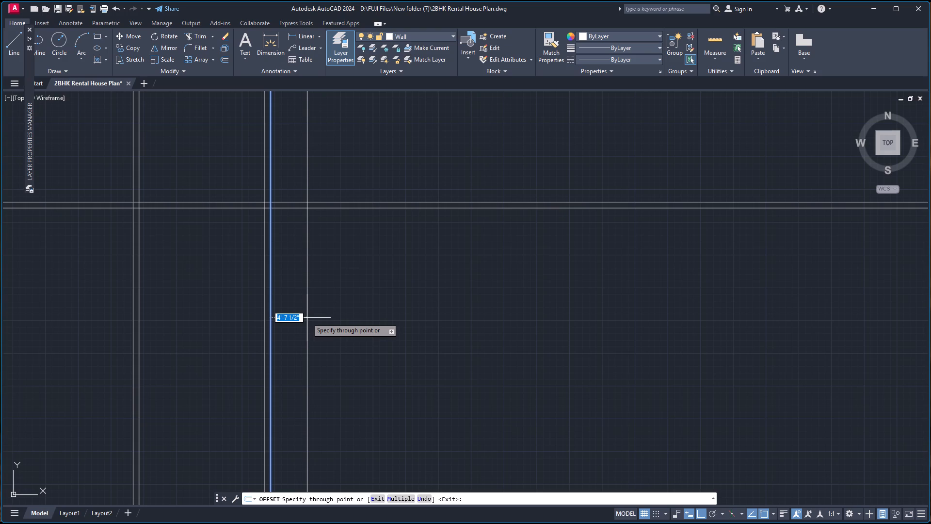
{"action": "type", "text": "12'-"}
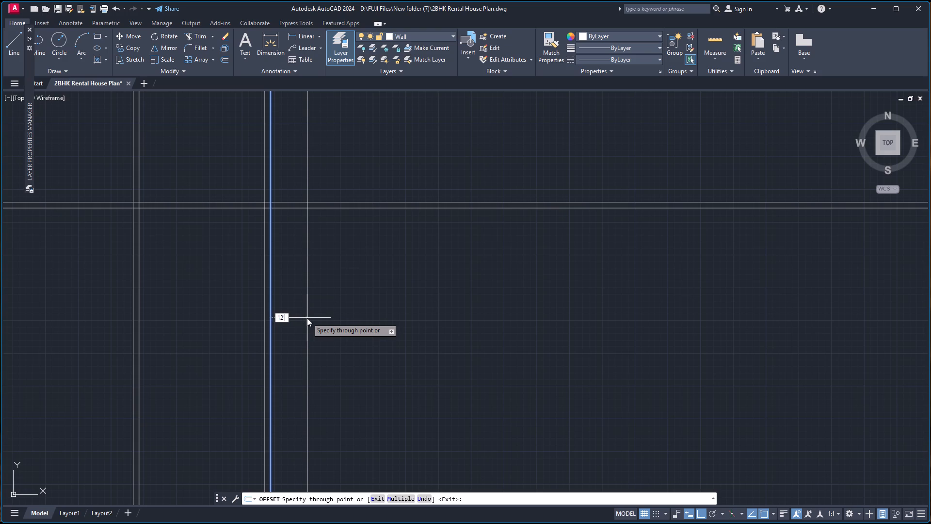
{"action": "key", "text": "3"}
{"action": "key", "text": "Return"}
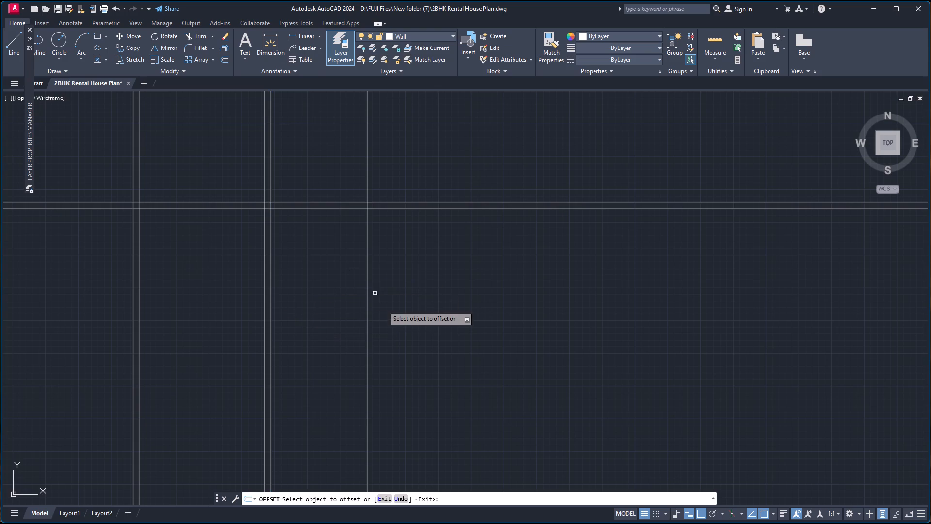
{"action": "left_click", "coordinate": [367, 332]}
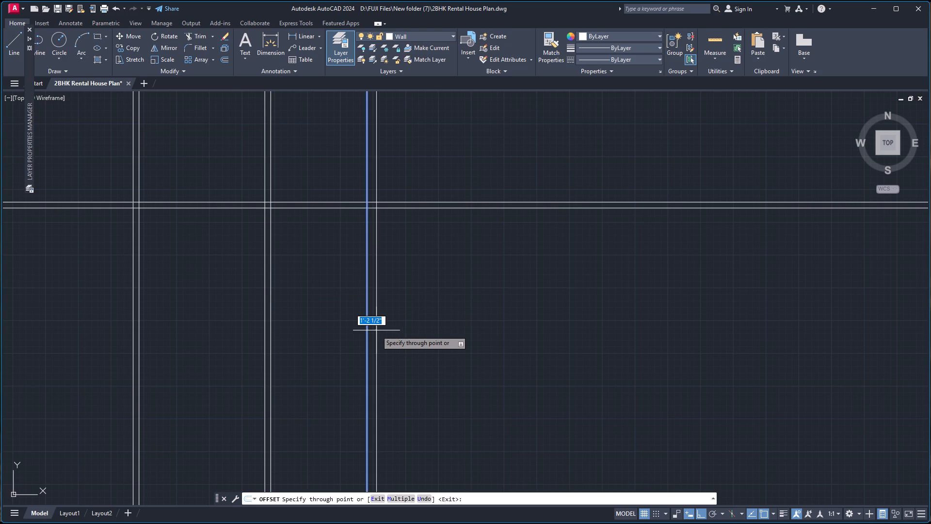
{"action": "key", "text": "9"}
{"action": "key", "text": "Return"}
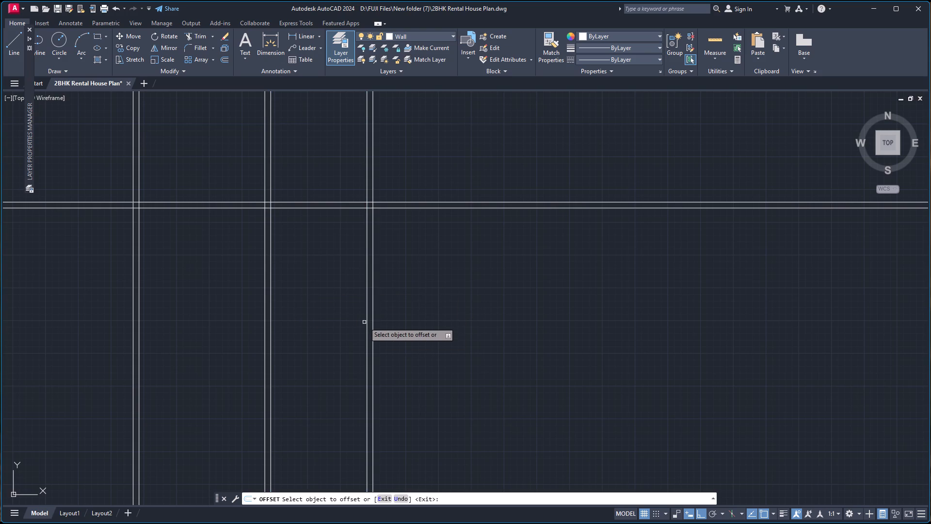
Offset the lower horizontal wall line 4'-3" downward, and offset the resulting line a further 9" for the wall thickness.
{"action": "left_click", "coordinate": [336, 209]}
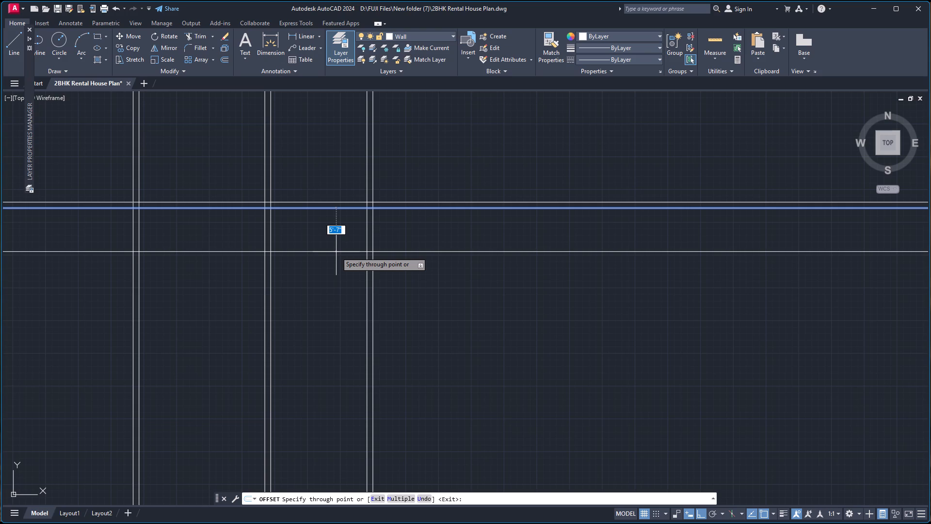
{"action": "type", "text": "4'"}
{"action": "key", "text": "minus"}
{"action": "key", "text": "3"}
{"action": "key", "text": "Return"}
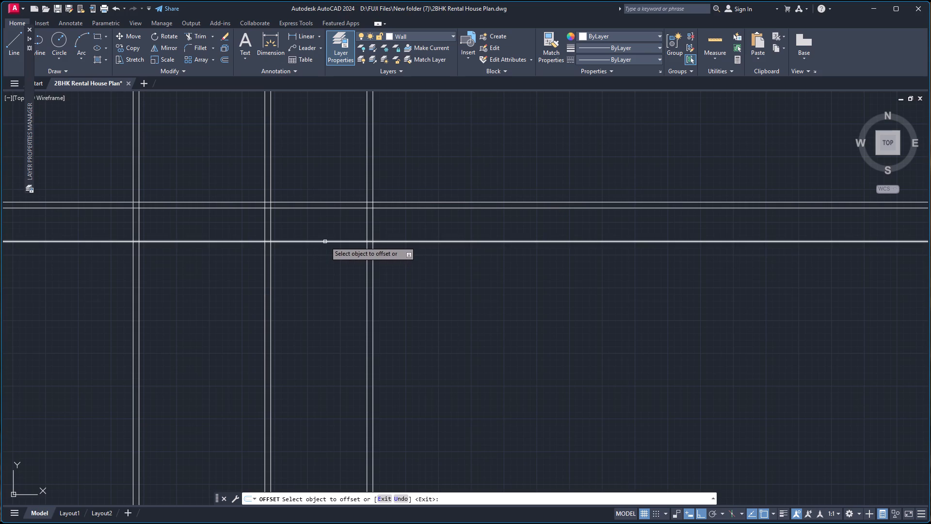
{"action": "left_click", "coordinate": [325, 241]}
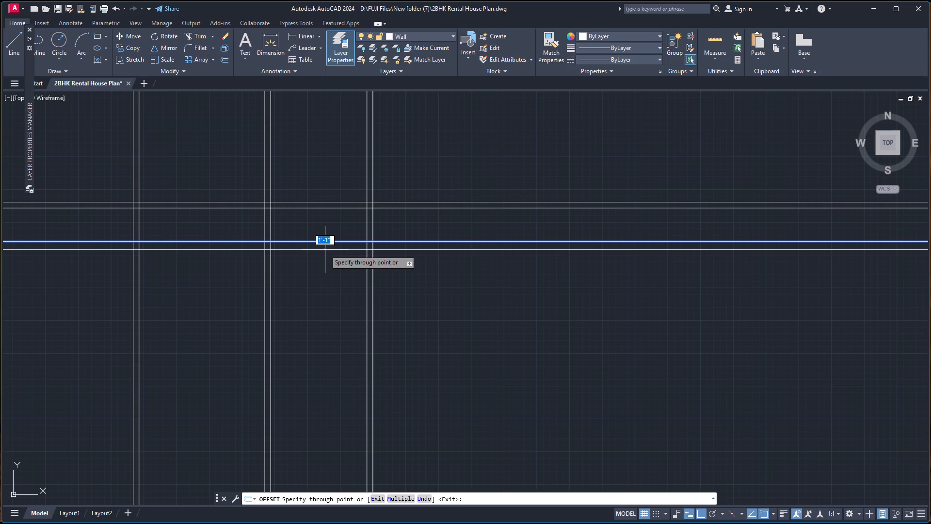
{"action": "key", "text": "9"}
{"action": "key", "text": "Return"}
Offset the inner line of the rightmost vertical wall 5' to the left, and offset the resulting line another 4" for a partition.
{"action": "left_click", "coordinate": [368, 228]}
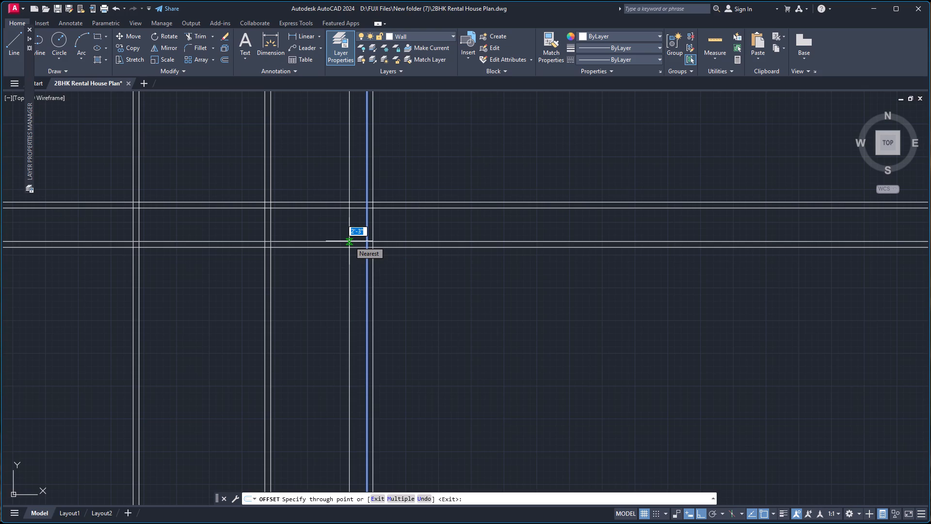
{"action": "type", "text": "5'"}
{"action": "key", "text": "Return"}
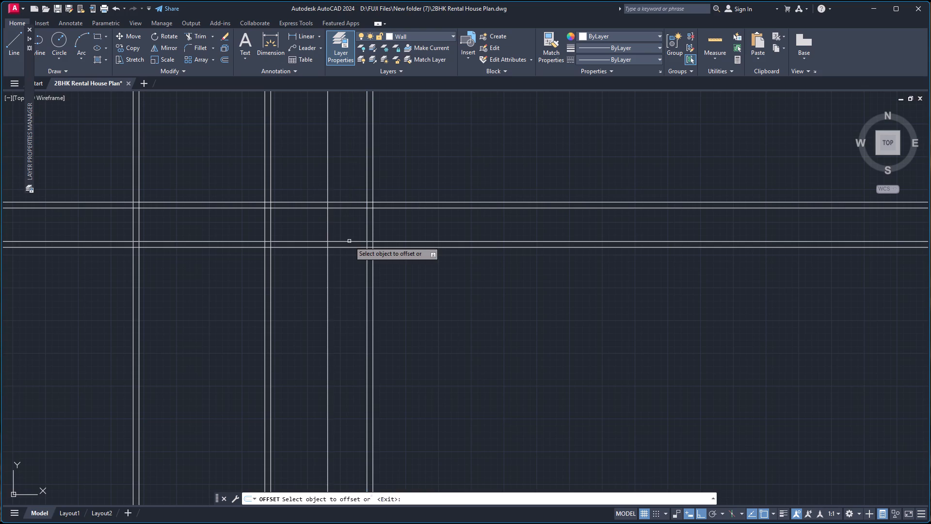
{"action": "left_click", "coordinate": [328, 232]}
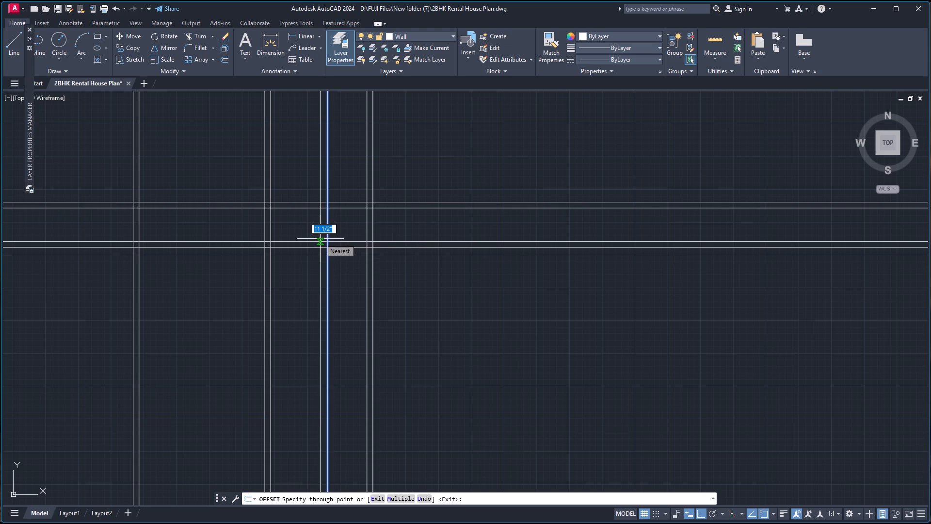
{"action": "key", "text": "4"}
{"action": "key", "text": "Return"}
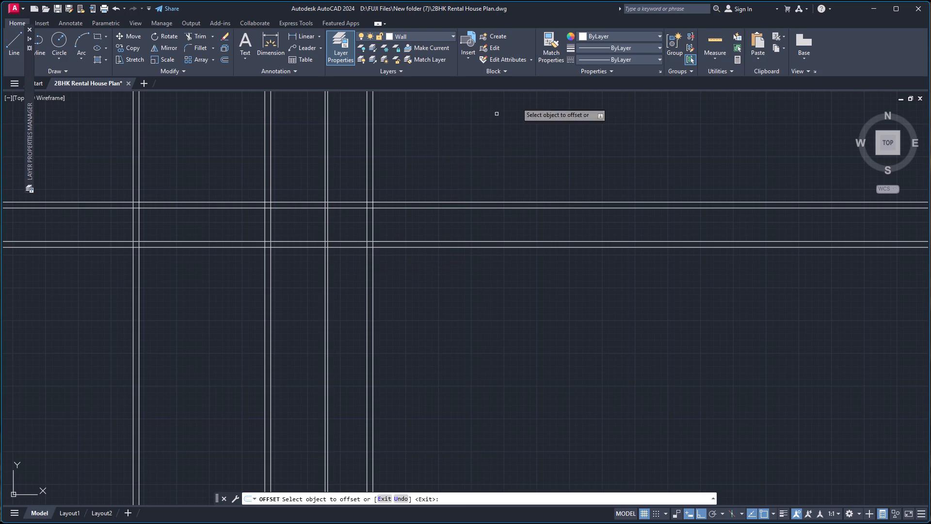
Measure the clear width between the middle vertical wall and the thin partition along the lower horizontal wall.
{"action": "left_click", "coordinate": [718, 44]}
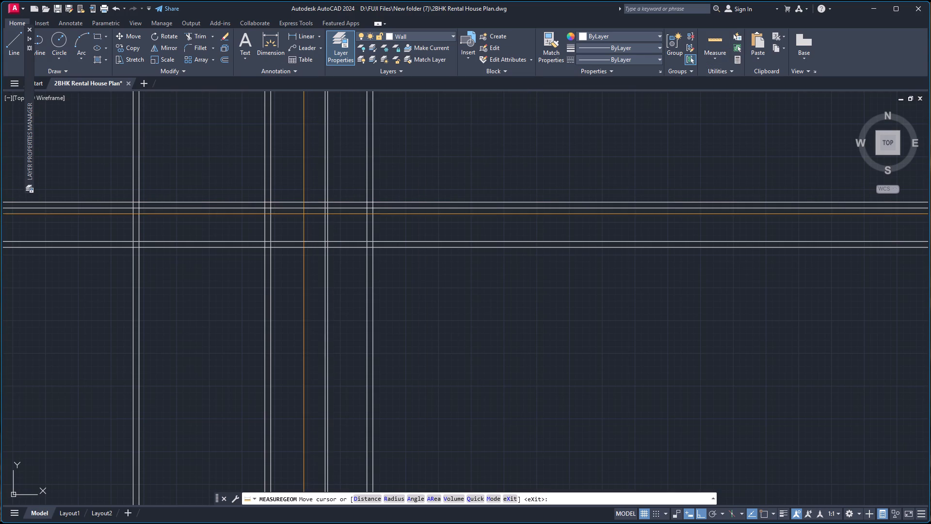
{"action": "left_click", "coordinate": [720, 42]}
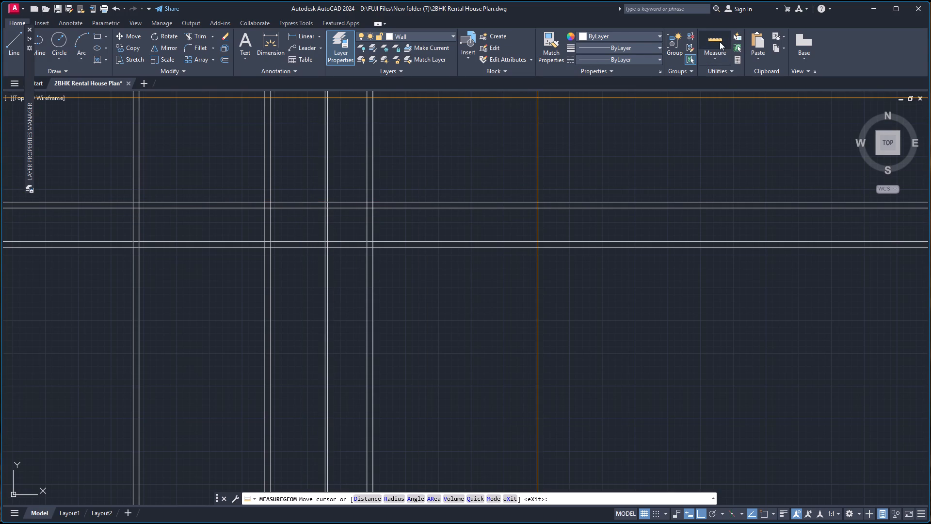
{"action": "left_click", "coordinate": [264, 43]}
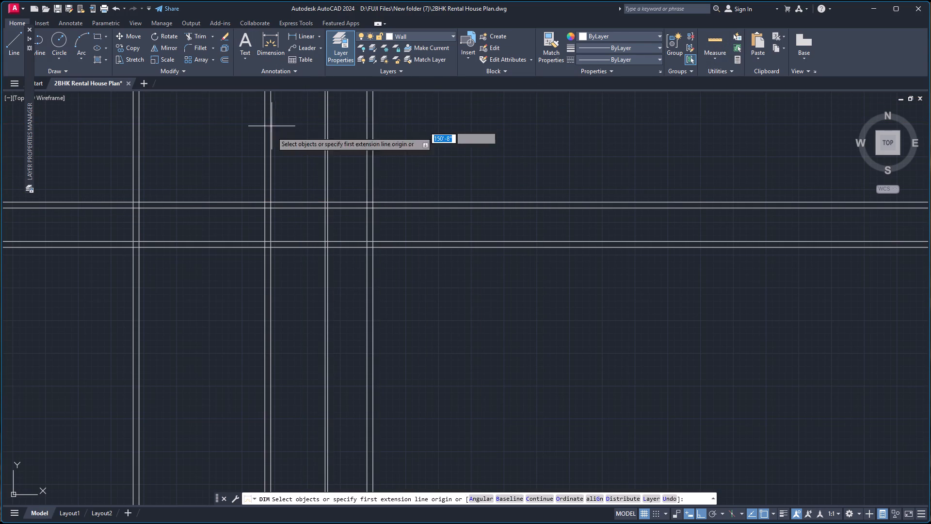
{"action": "left_click", "coordinate": [272, 241]}
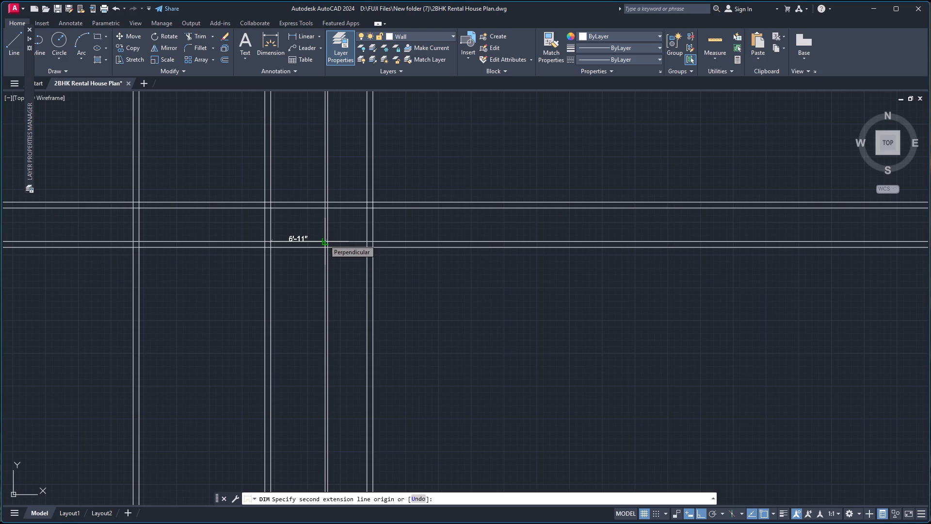
{"action": "key", "text": "Escape"}
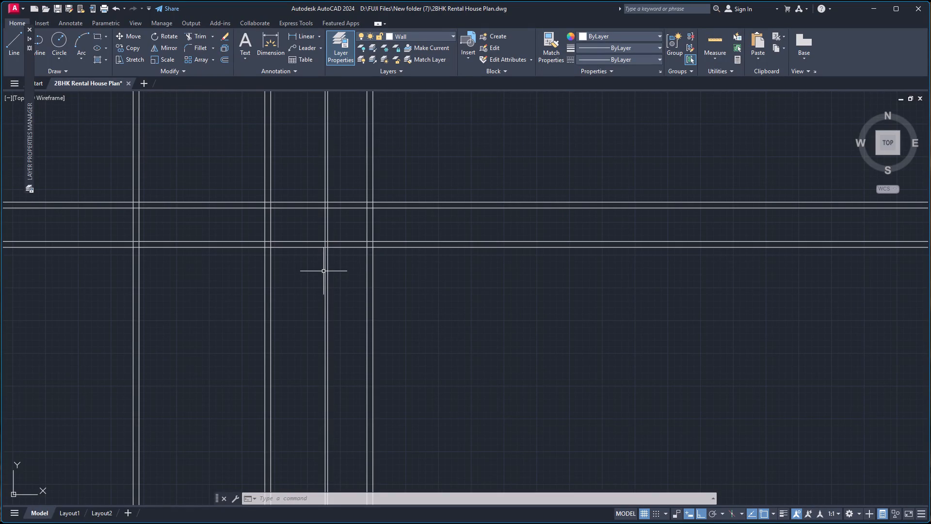
{"action": "scroll", "coordinate": [323, 271], "scroll_direction": "up", "scroll_amount": 3}
{"action": "scroll", "coordinate": [291, 209], "scroll_direction": "down", "scroll_amount": 2}
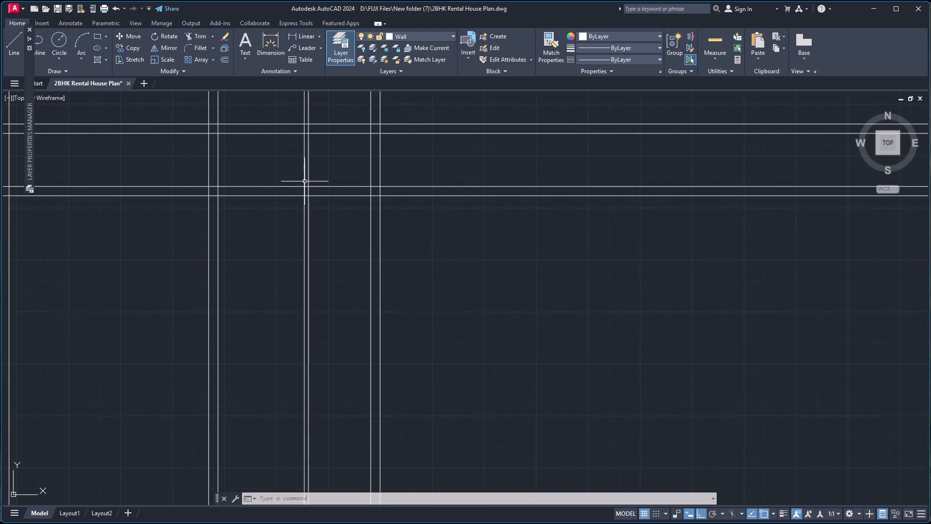
{"action": "scroll", "coordinate": [307, 178], "scroll_direction": "up", "scroll_amount": 1}
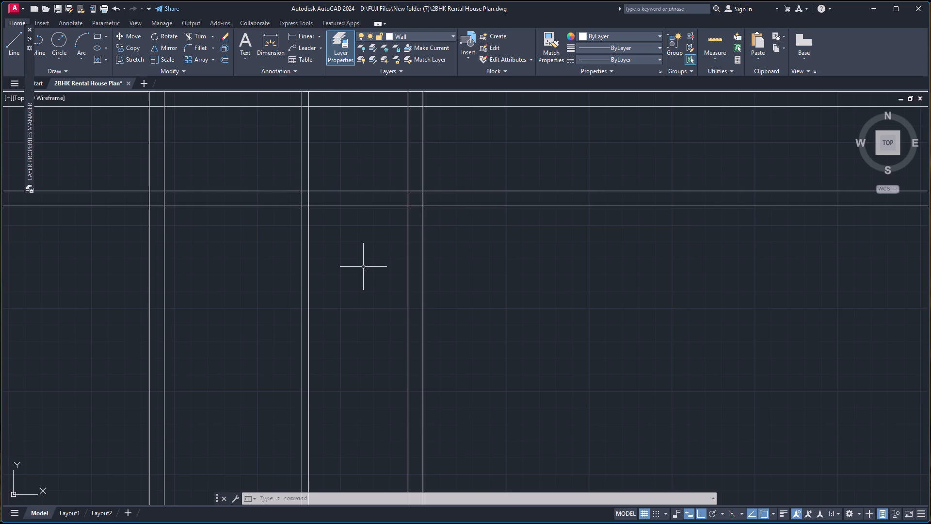
{"action": "scroll", "coordinate": [380, 234], "scroll_direction": "down", "scroll_amount": 2}
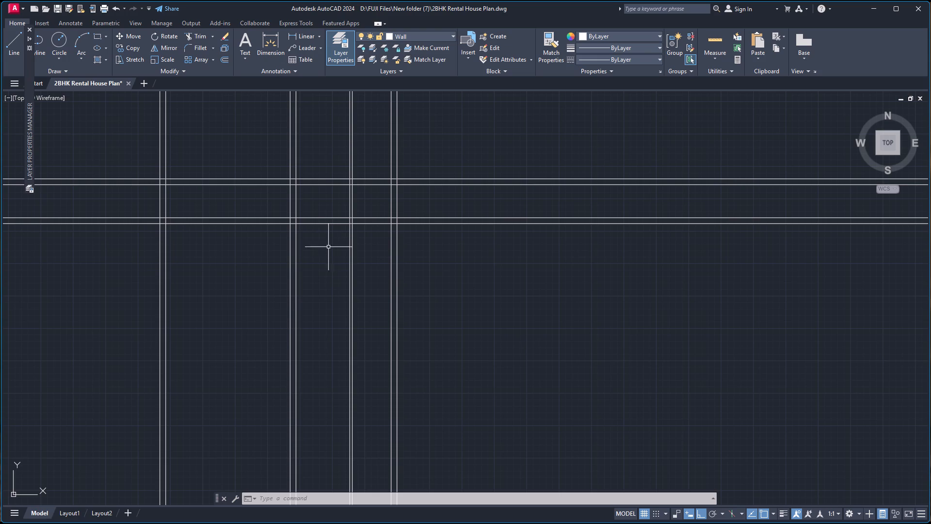
Erase the two thin partition lines together with the two lines of the lower horizontal wall.
{"action": "left_click", "coordinate": [379, 267]}
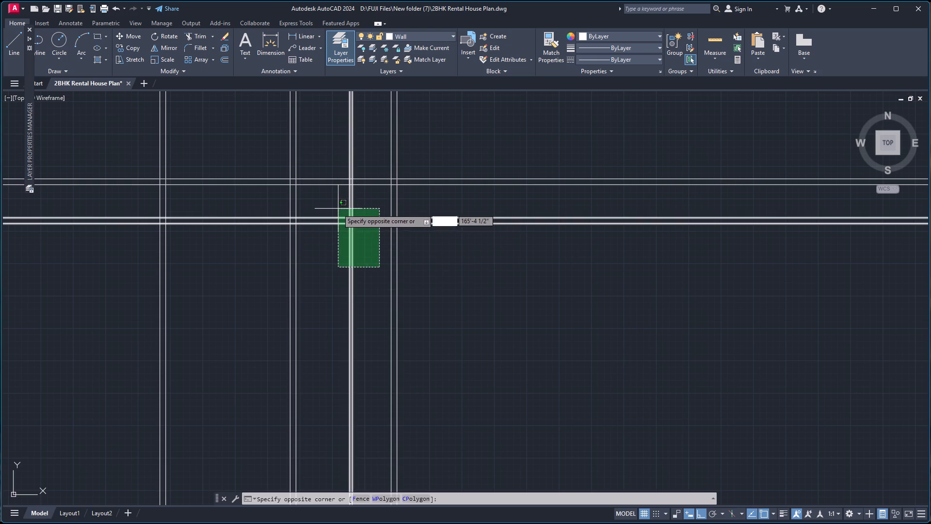
{"action": "left_click", "coordinate": [337, 209]}
{"action": "key", "text": "Delete"}
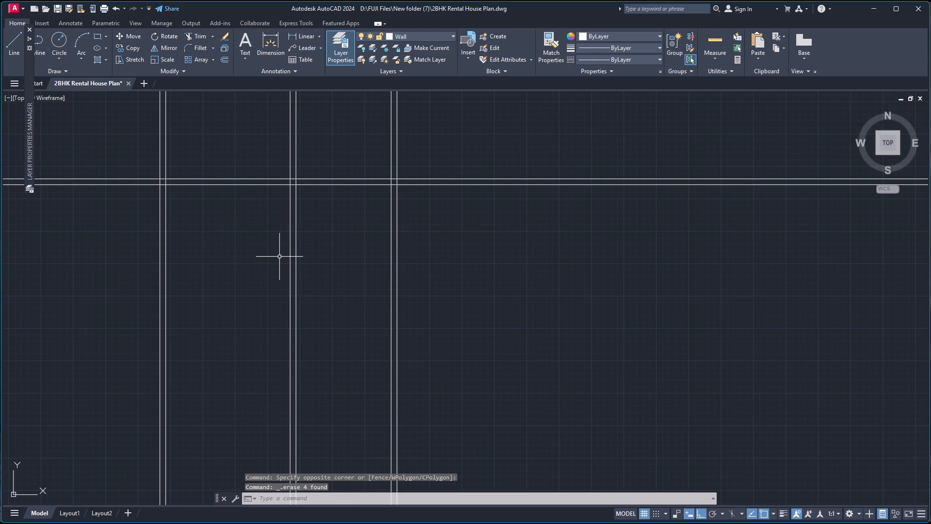
Offset the inner line of the top horizontal wall 16' downward in Through mode.
{"action": "key", "text": "o"}
{"action": "key", "text": "Return"}
{"action": "key", "text": "Return"}
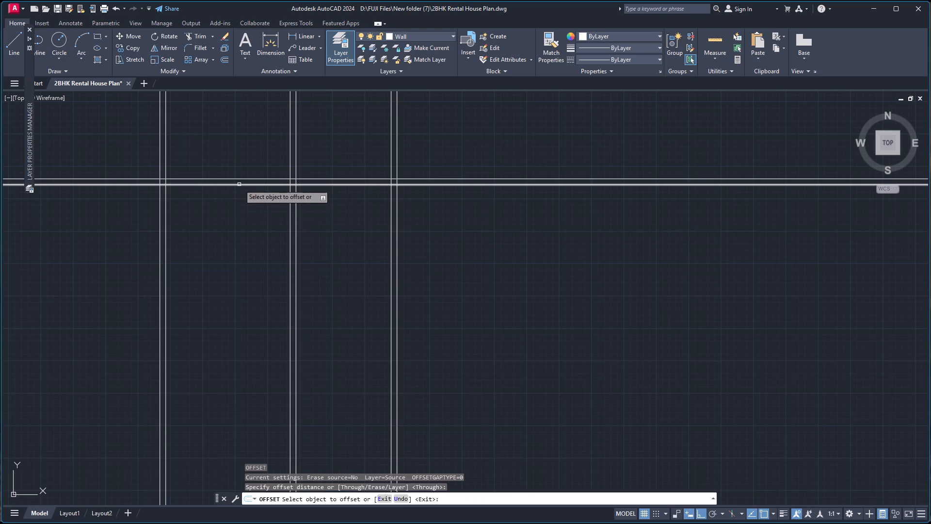
{"action": "left_click", "coordinate": [240, 185]}
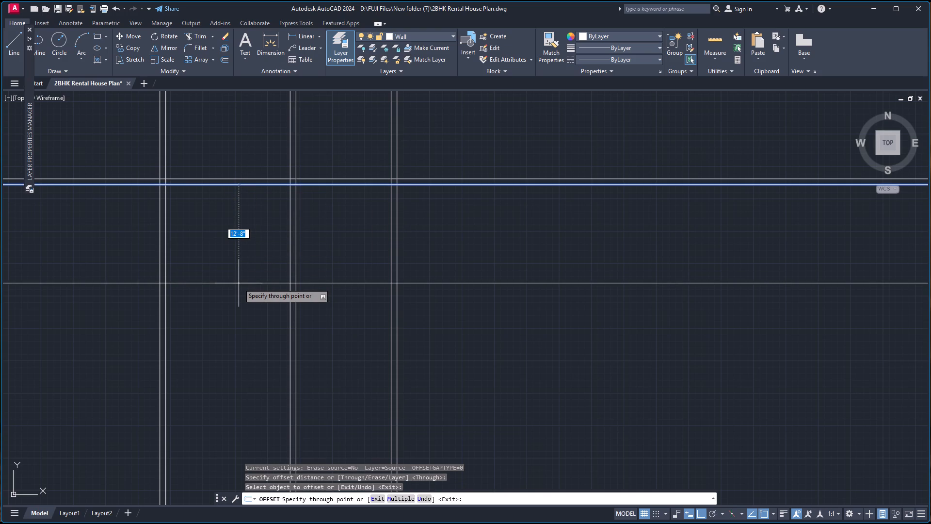
{"action": "type", "text": "16"}
{"action": "key", "text": "apostrophe"}
{"action": "key", "text": "Return"}
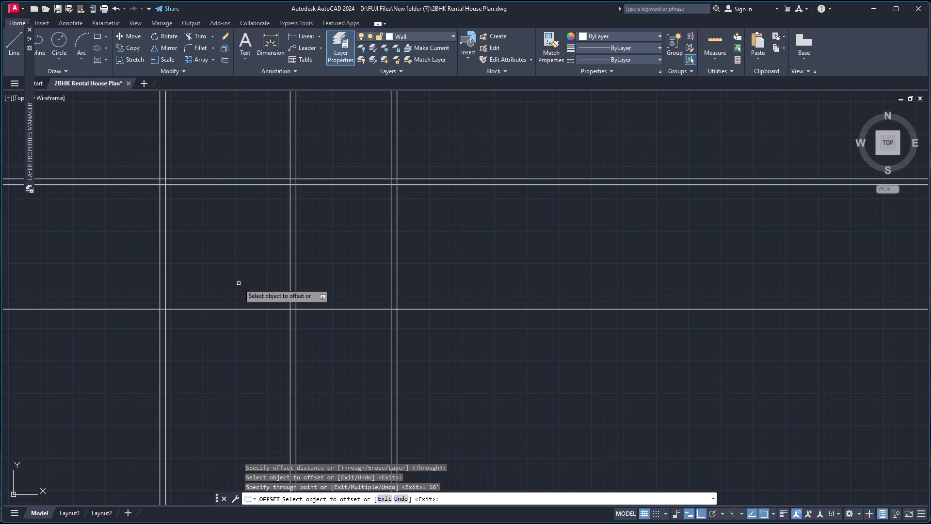
Offset the new bottom horizontal line 11' upward, and offset the resulting line a further 9" upward for the wall thickness.
{"action": "left_click", "coordinate": [238, 310]}
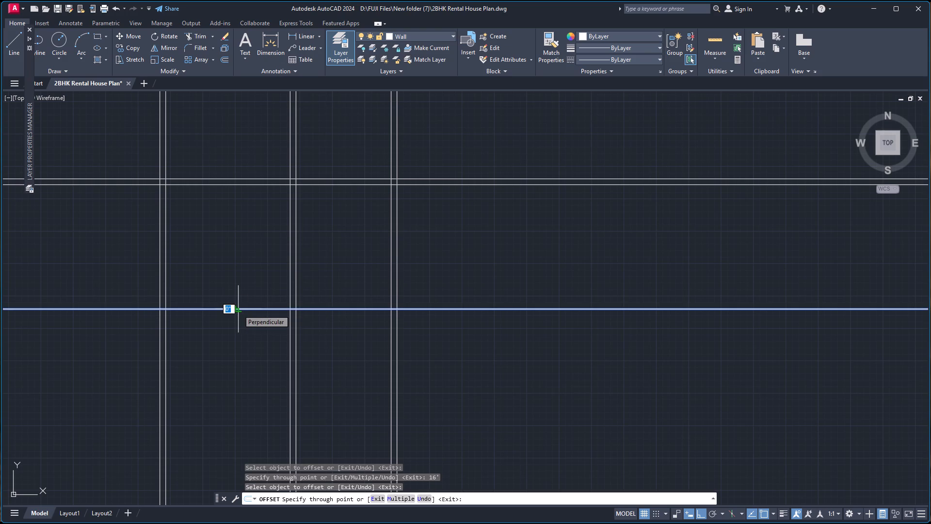
{"action": "type", "text": "11'"}
{"action": "key", "text": "Return"}
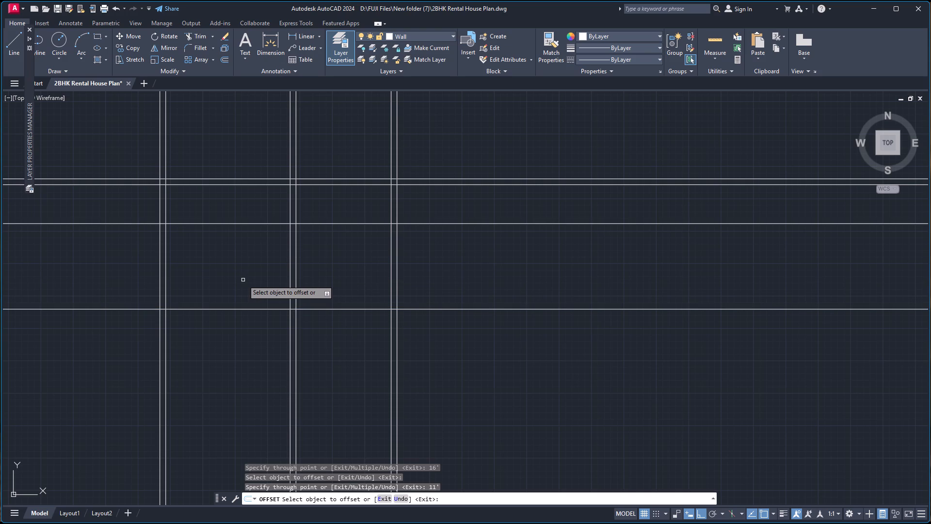
{"action": "left_click", "coordinate": [314, 224]}
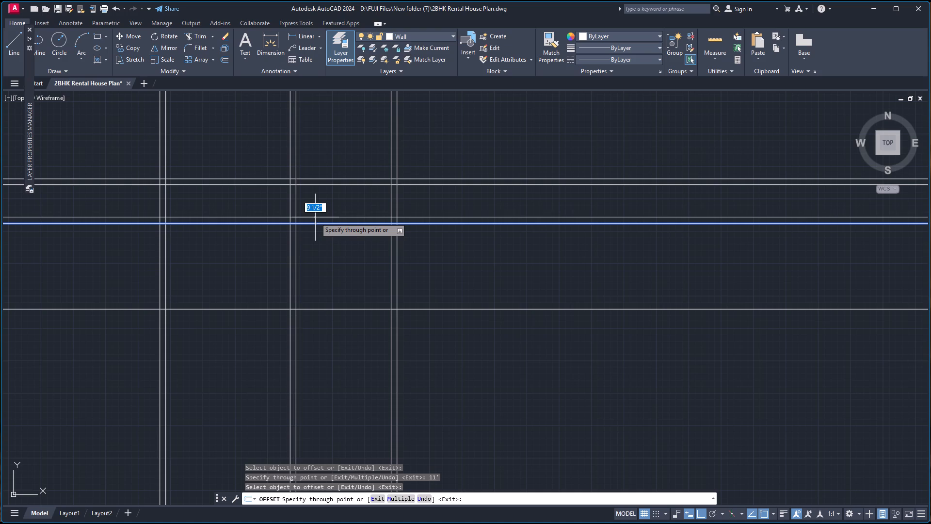
{"action": "key", "text": "9"}
{"action": "key", "text": "Return"}
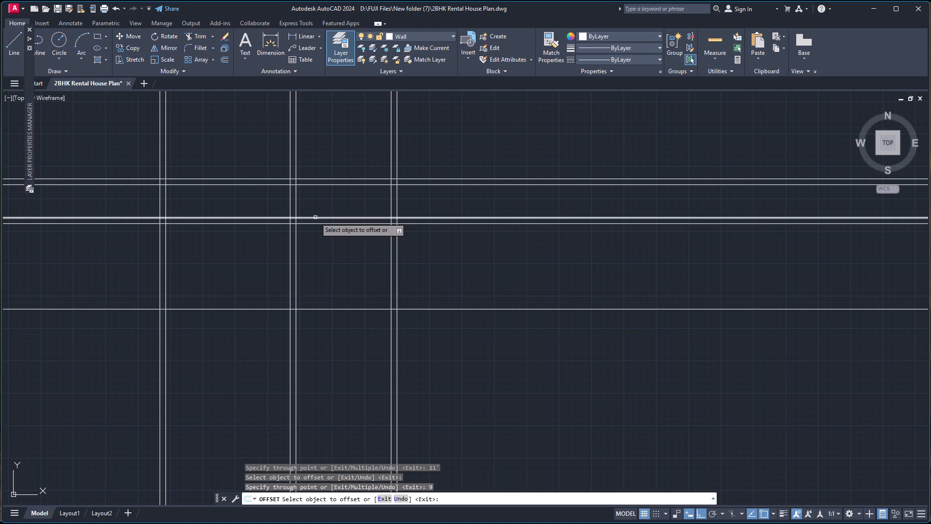
Offset the inner line of the rightmost vertical wall 5'-8" to the left, and offset that line another 4" for the partition.
{"action": "left_click", "coordinate": [391, 209]}
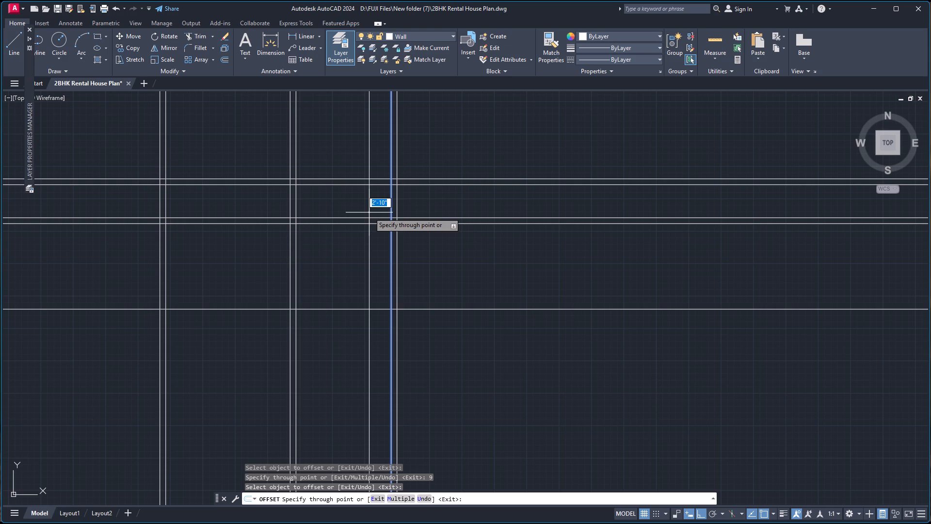
{"action": "type", "text": "5'"}
{"action": "key", "text": "8"}
{"action": "key", "text": "Return"}
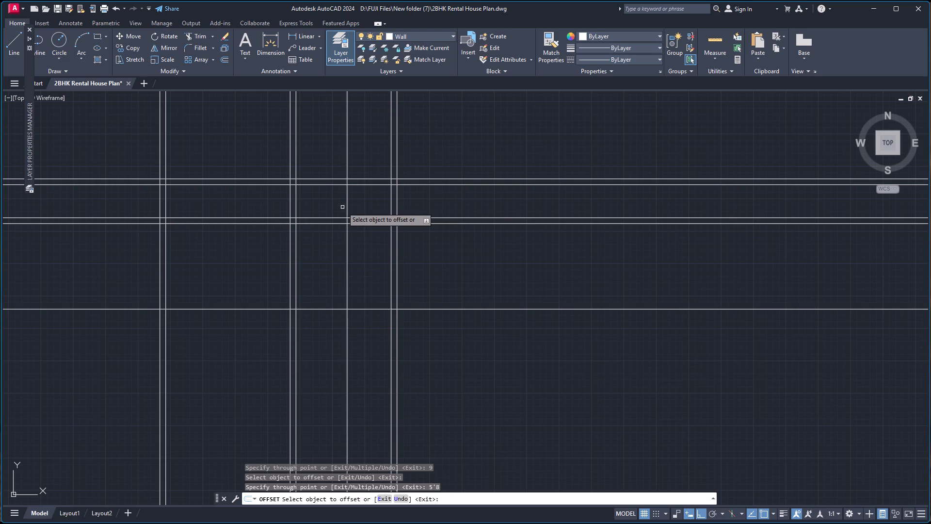
{"action": "left_click", "coordinate": [346, 207]}
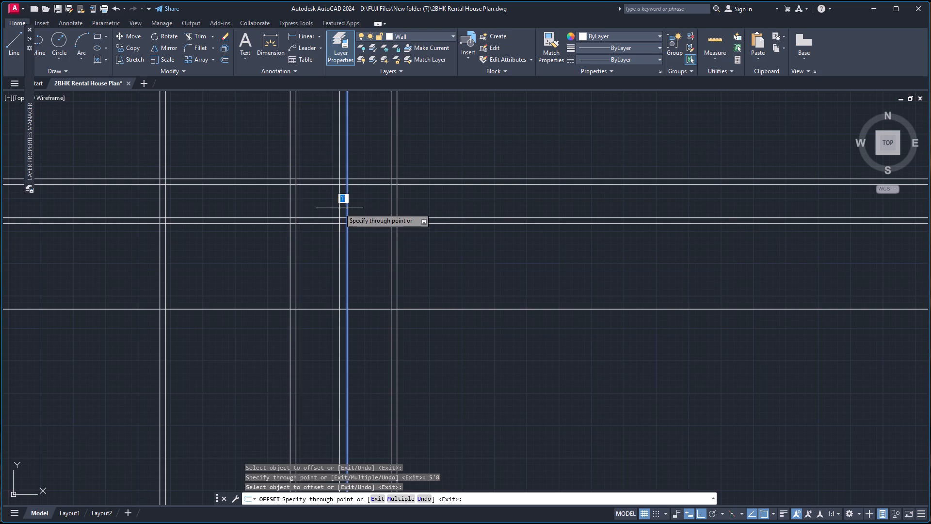
{"action": "key", "text": "4"}
{"action": "key", "text": "Return"}
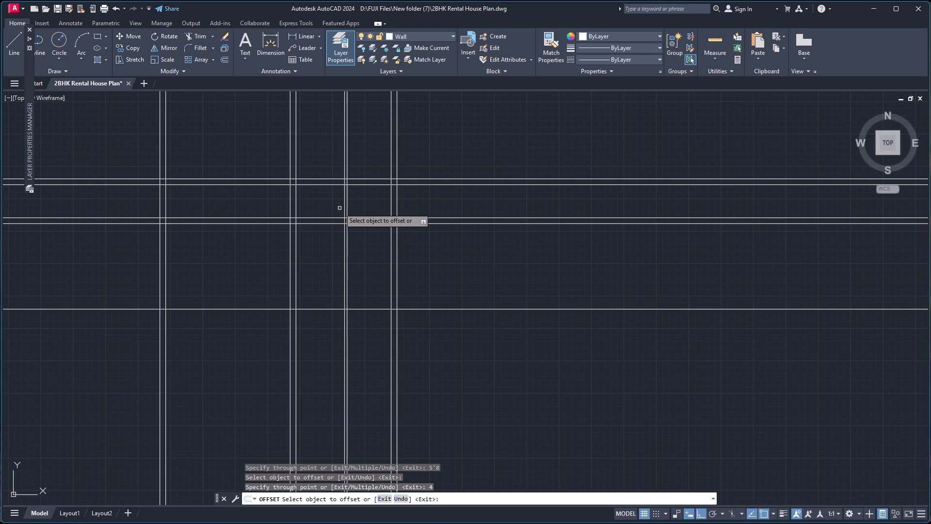
{"action": "key", "text": "Escape"}
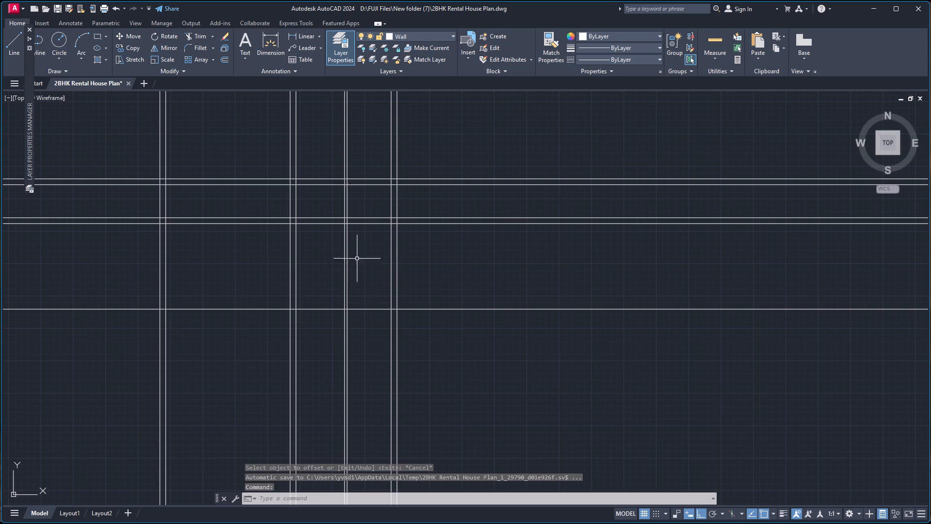
Trim both thin partition lines below the middle horizontal wall.
{"action": "type", "text": "tr"}
{"action": "key", "text": "Return"}
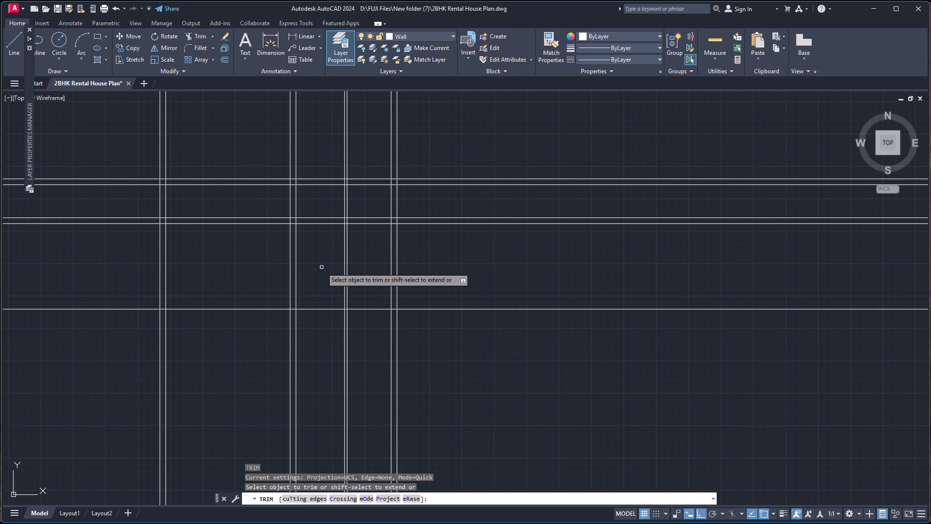
{"action": "left_click", "coordinate": [330, 274]}
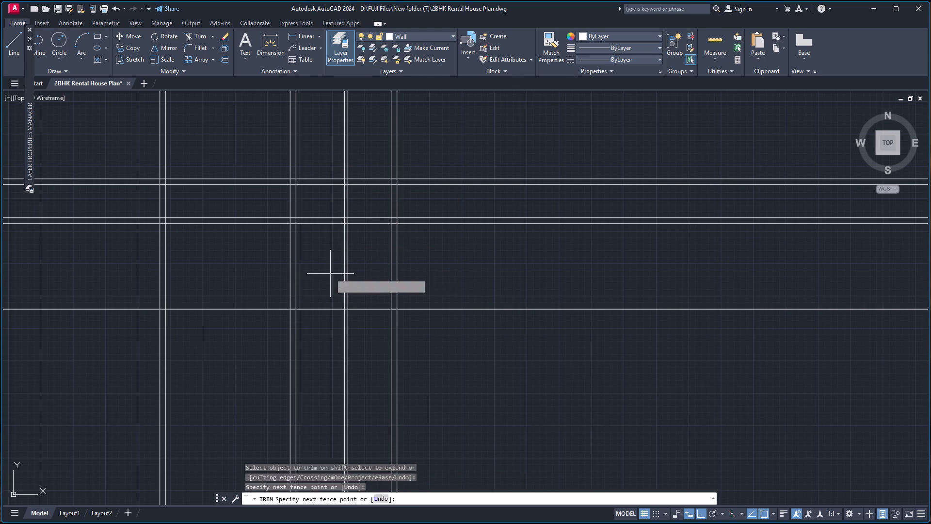
{"action": "left_click", "coordinate": [359, 272]}
{"action": "left_click", "coordinate": [331, 366]}
{"action": "left_click", "coordinate": [357, 369]}
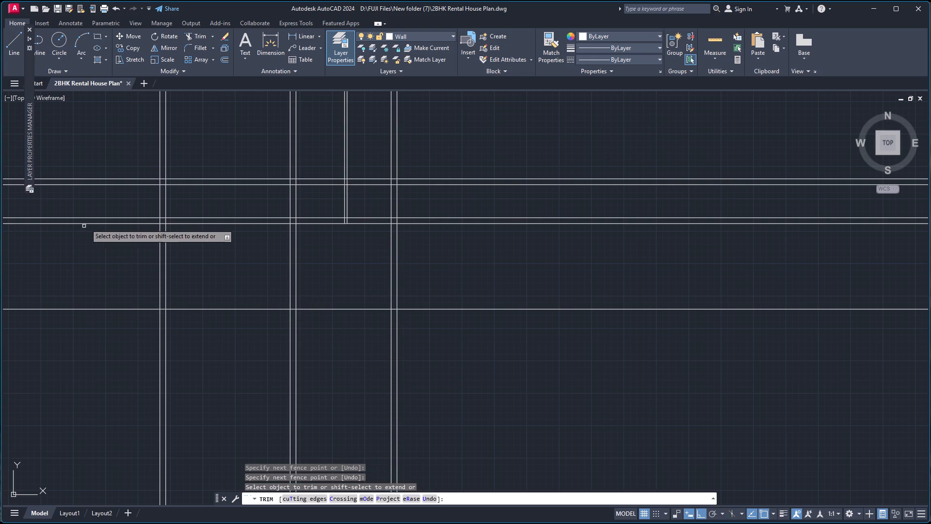
Trim the horizontal lines extending beyond the outer left wall and the vertical lines extending above the top wall.
{"action": "left_click", "coordinate": [81, 333]}
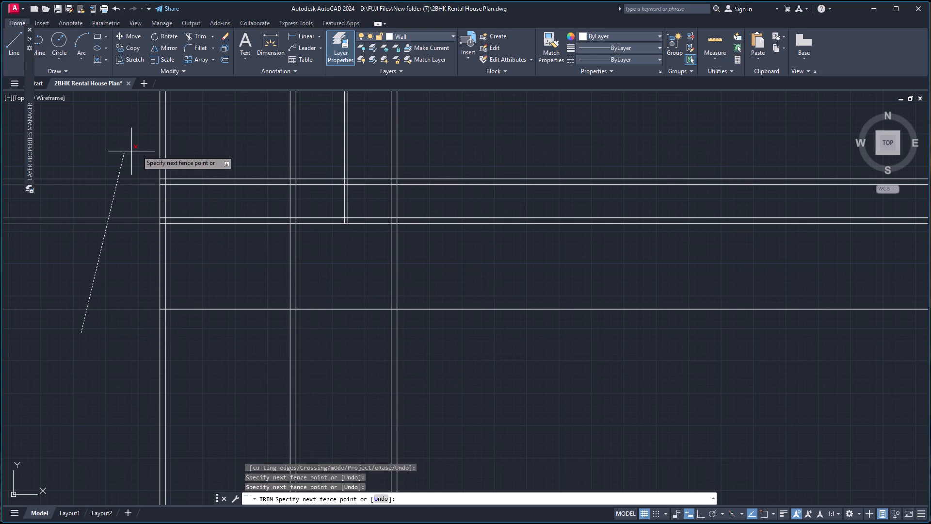
{"action": "left_click", "coordinate": [172, 138]}
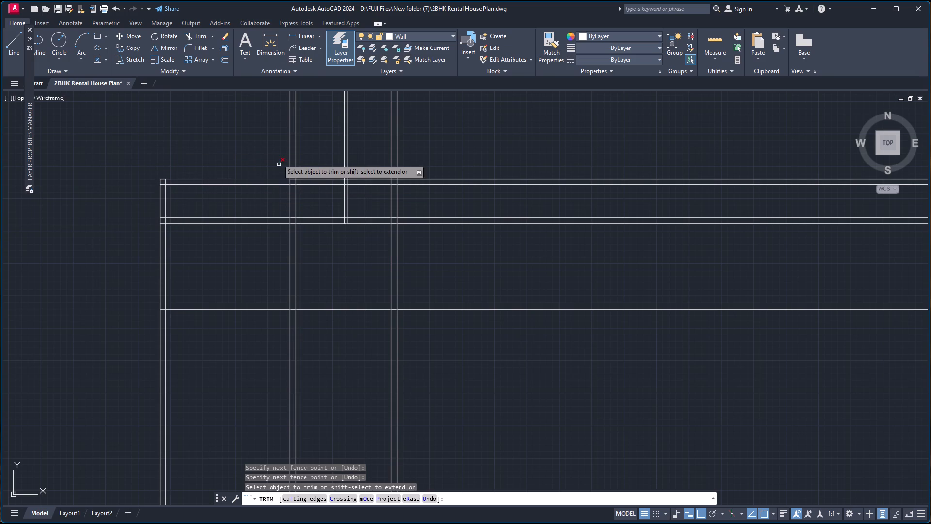
{"action": "left_click", "coordinate": [270, 138]}
{"action": "left_click", "coordinate": [537, 144]}
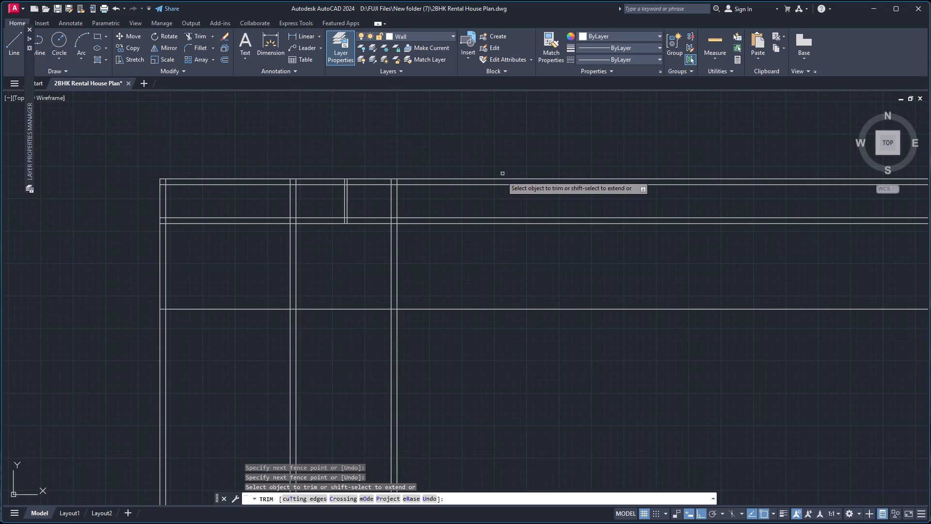
Trim all the horizontal lines that extend beyond the right outer wall.
{"action": "left_click", "coordinate": [522, 131]}
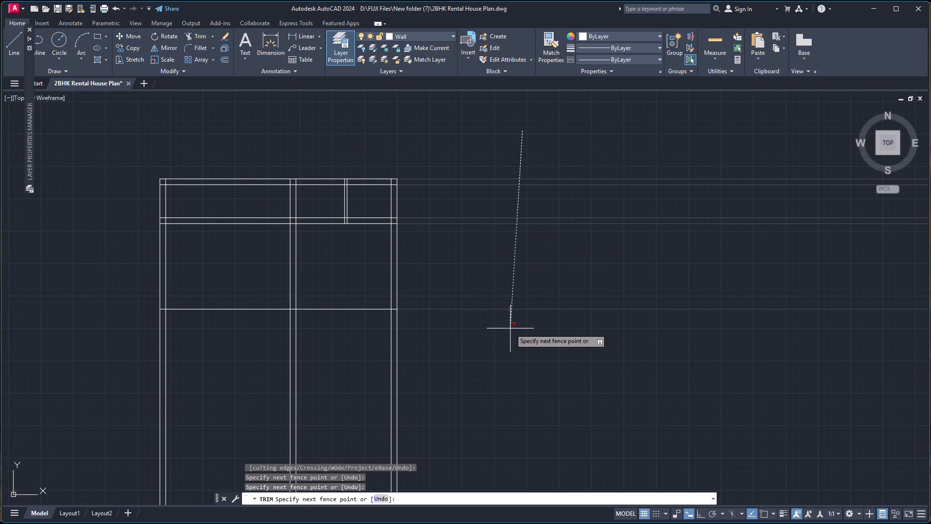
{"action": "left_click", "coordinate": [510, 328]}
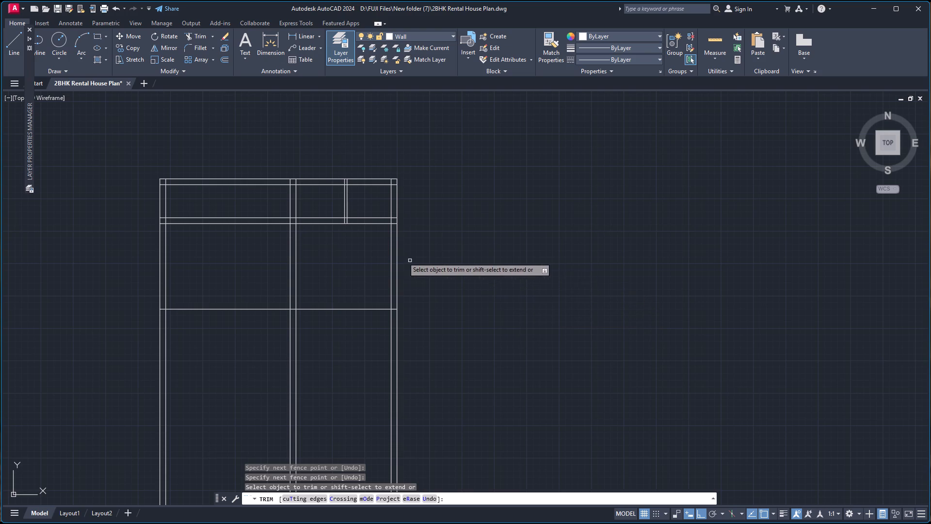
Trim both lines of the horizontal wall below the small rooms across the large left room and inside the left outer wall.
{"action": "left_click", "coordinate": [722, 43]}
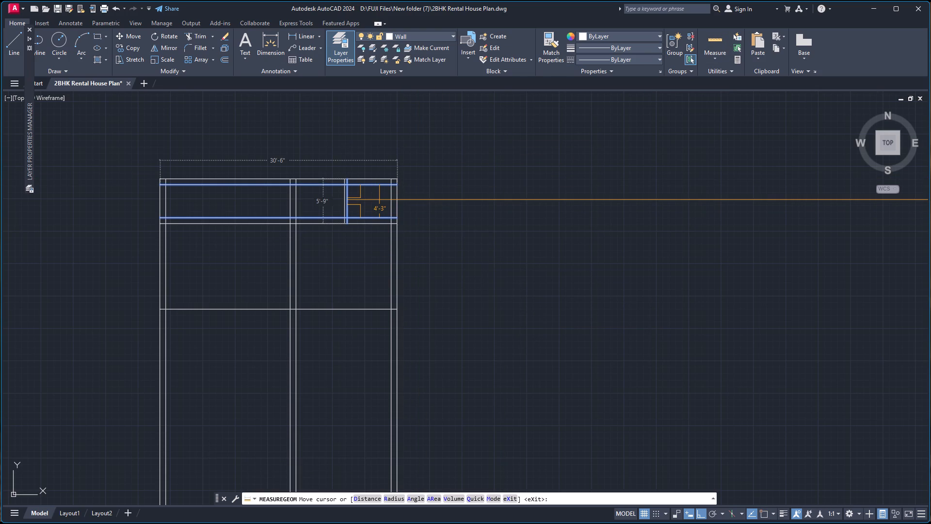
{"action": "scroll", "coordinate": [381, 198], "scroll_direction": "up", "scroll_amount": 3}
{"action": "scroll", "coordinate": [358, 210], "scroll_direction": "down", "scroll_amount": 2}
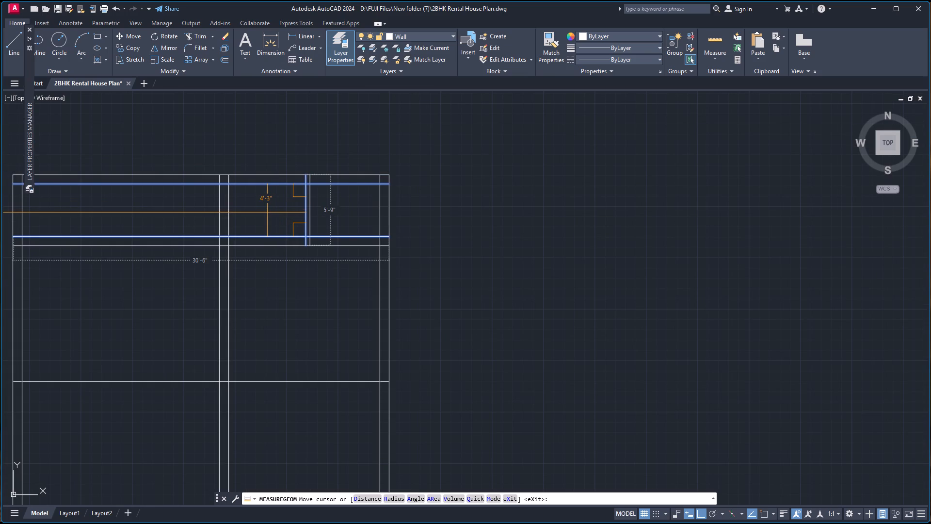
{"action": "key", "text": "Escape"}
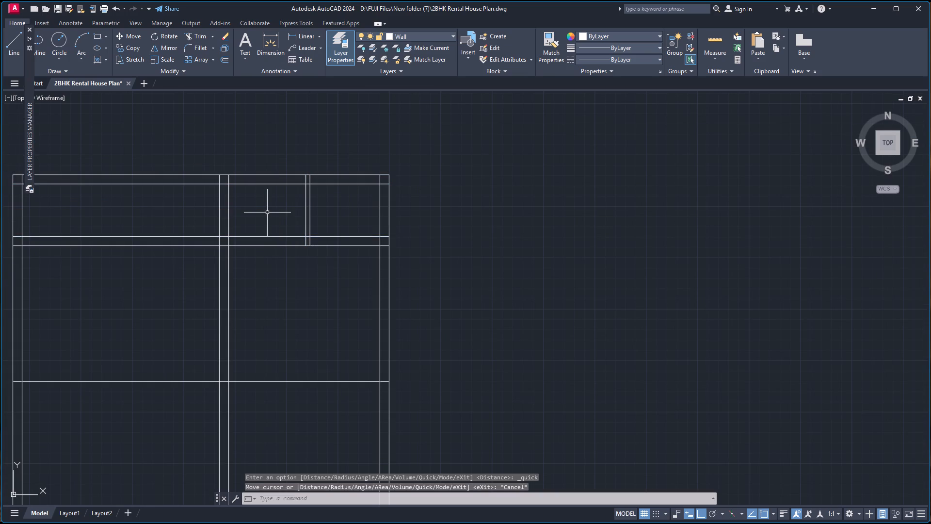
{"action": "type", "text": "tr"}
{"action": "key", "text": "Return"}
{"action": "left_click", "coordinate": [150, 215]}
{"action": "left_click", "coordinate": [151, 264]}
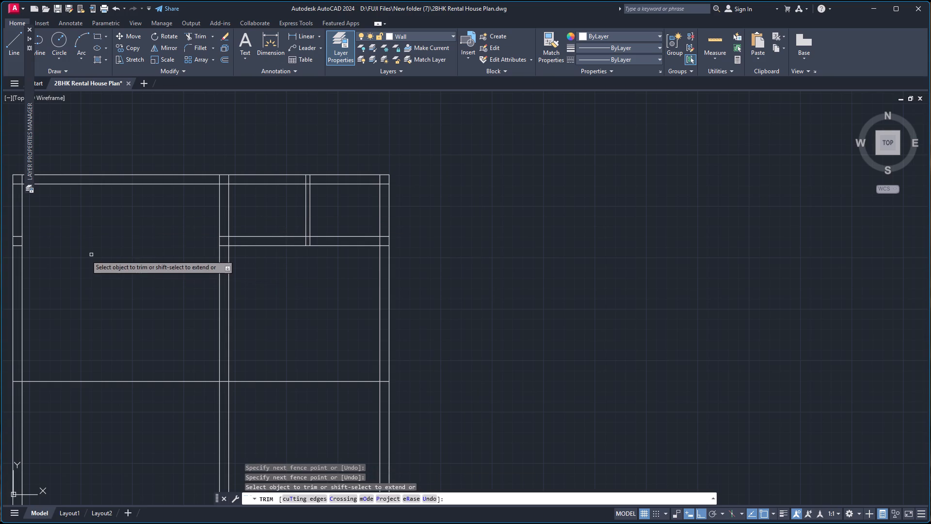
{"action": "left_click", "coordinate": [17, 246]}
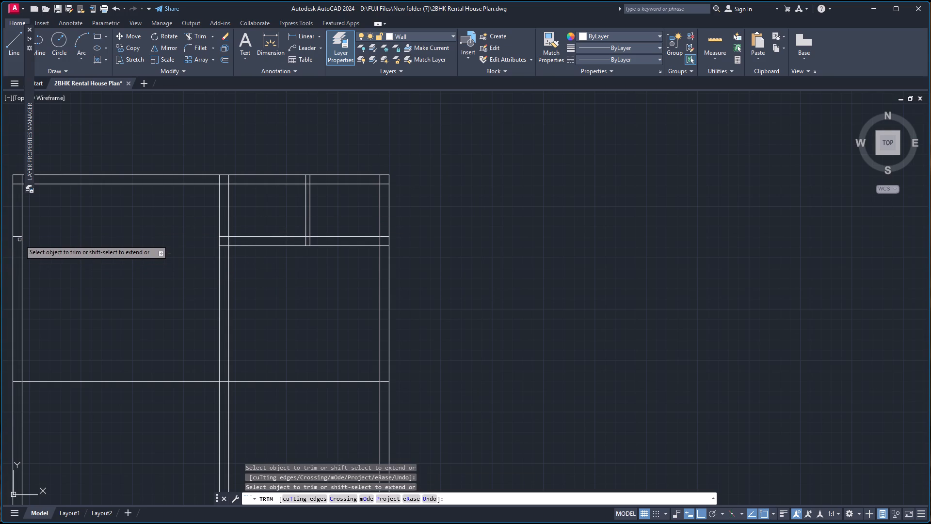
{"action": "left_click", "coordinate": [19, 237]}
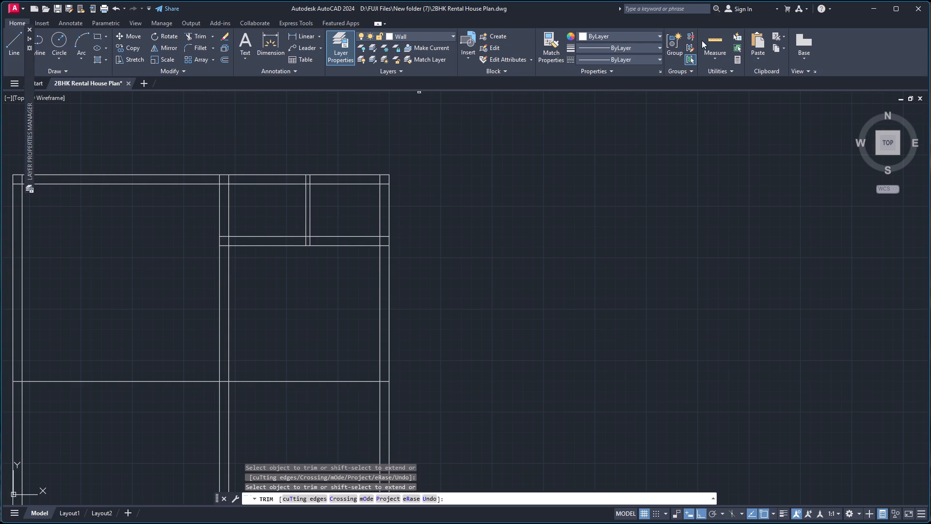
Trim the overlapping lines where the middle vertical wall meets the top wall and the horizontal wall below the small rooms.
{"action": "left_click", "coordinate": [705, 40]}
{"action": "scroll", "coordinate": [263, 208], "scroll_direction": "up", "scroll_amount": 1}
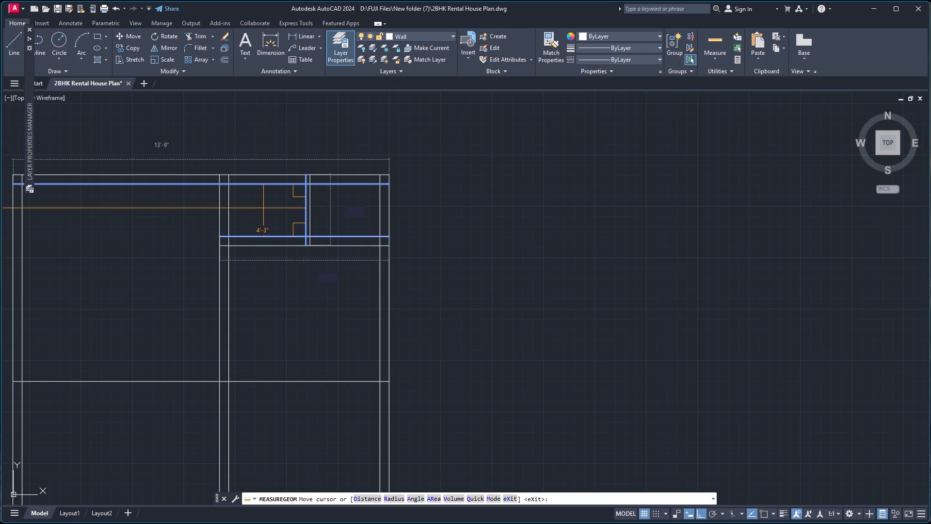
{"action": "scroll", "coordinate": [263, 208], "scroll_direction": "up", "scroll_amount": 1}
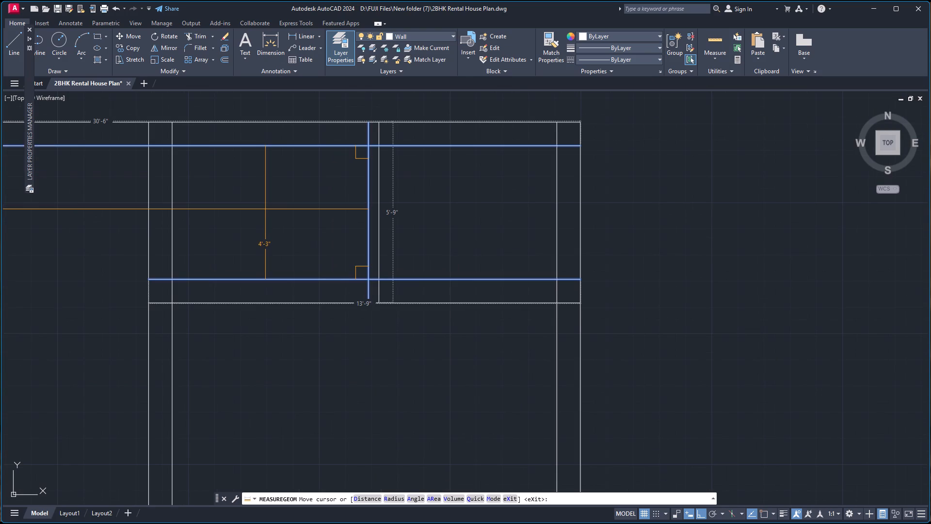
{"action": "key", "text": "Escape"}
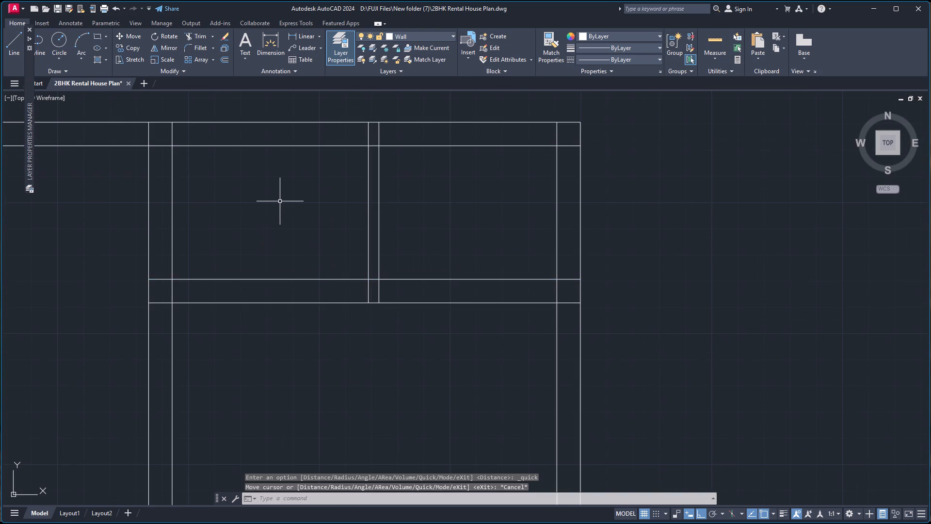
{"action": "type", "text": "tr"}
{"action": "key", "text": "Return"}
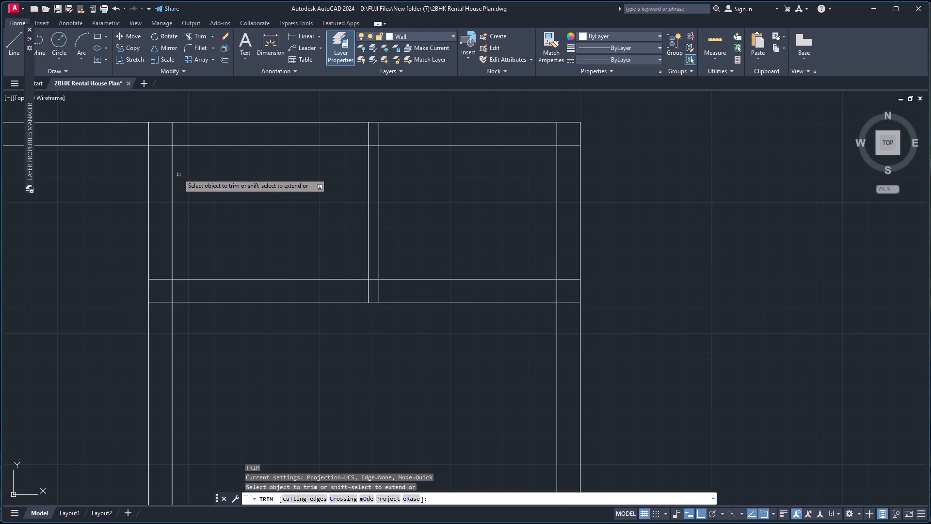
{"action": "left_click", "coordinate": [164, 146]}
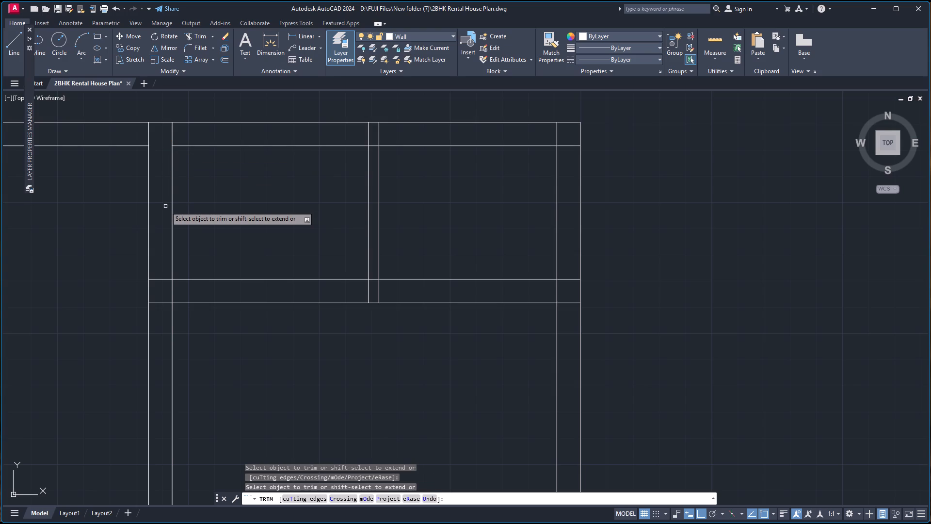
{"action": "left_click", "coordinate": [148, 135]}
{"action": "left_click", "coordinate": [173, 134]}
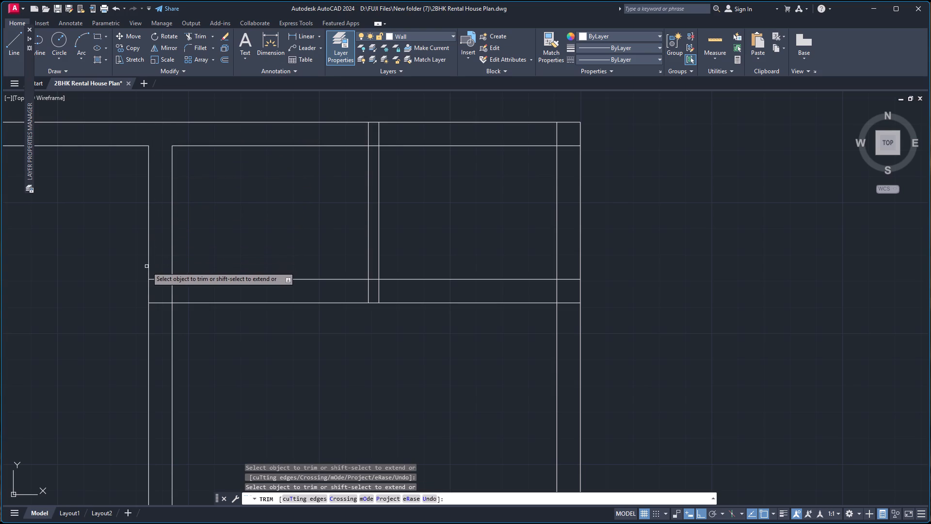
{"action": "left_click", "coordinate": [159, 270]}
{"action": "left_click", "coordinate": [159, 313]}
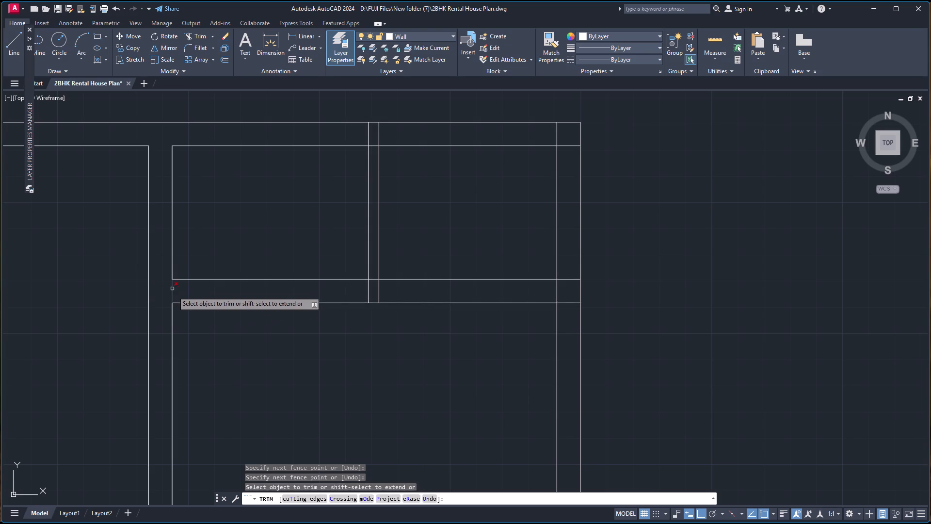
{"action": "left_click", "coordinate": [173, 293]}
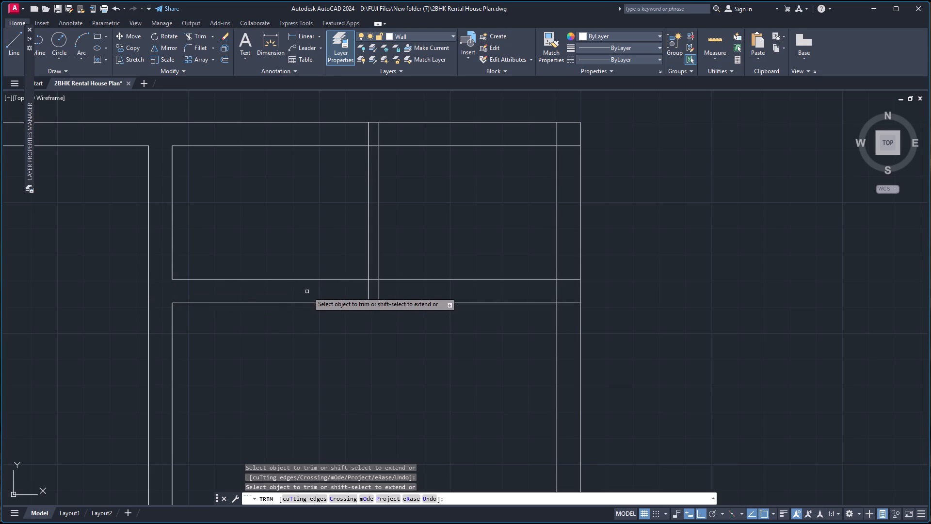
Trim the overlapping lines where the thin partition meets the top wall and the horizontal wall below it.
{"action": "left_click", "coordinate": [358, 293]}
{"action": "left_click", "coordinate": [431, 296]}
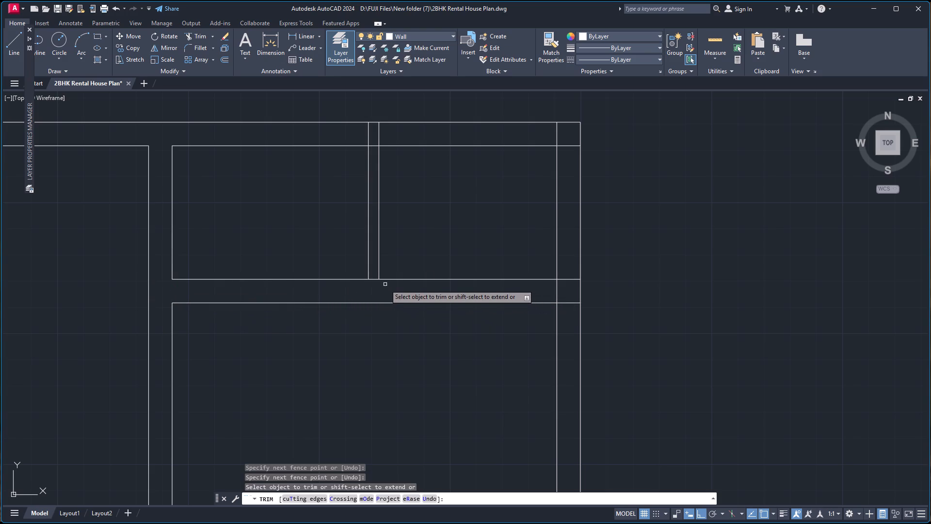
{"action": "left_click", "coordinate": [374, 280]}
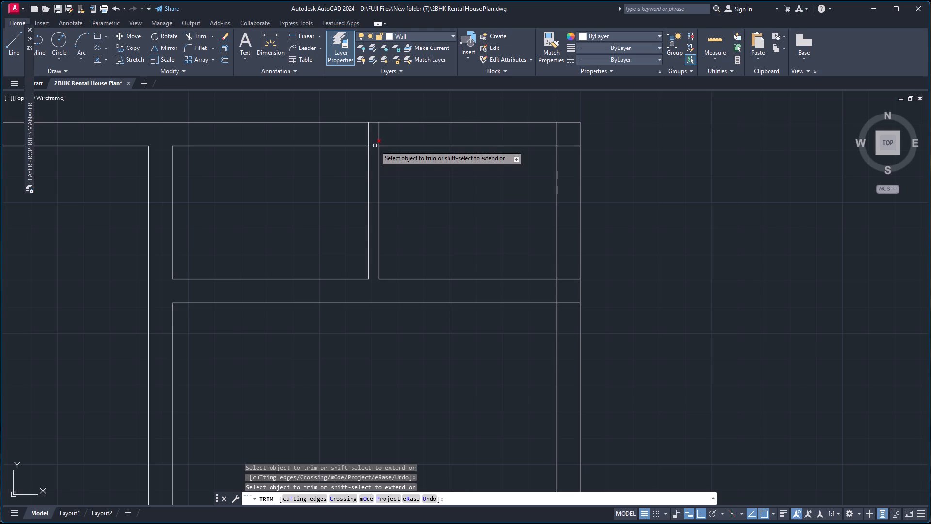
{"action": "left_click", "coordinate": [375, 146]}
{"action": "left_click", "coordinate": [359, 136]}
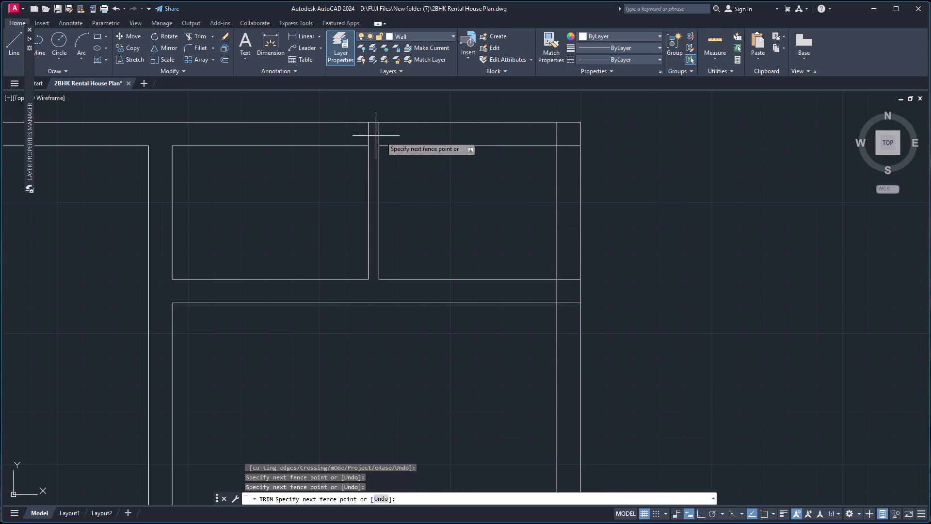
{"action": "left_click", "coordinate": [385, 136]}
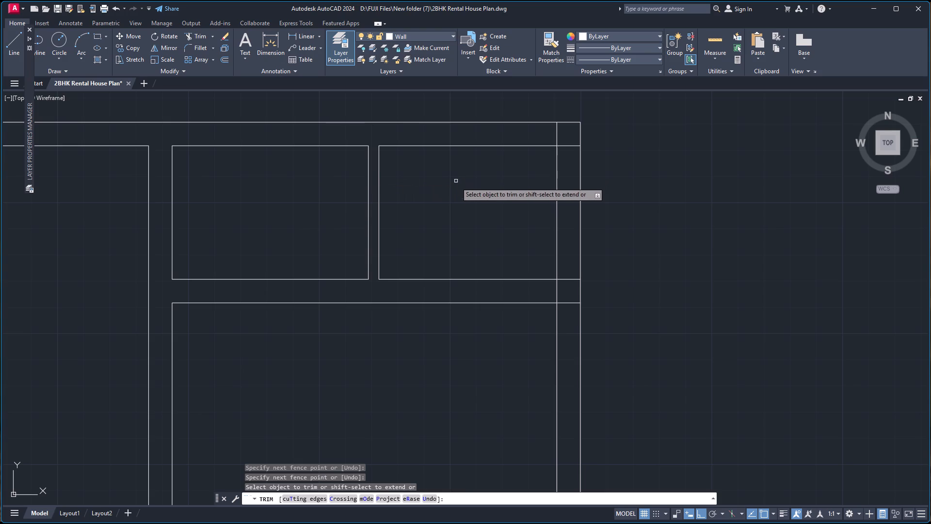
Trim the overlapping lines where the right outer wall meets the top wall and the horizontal wall below the small rooms.
{"action": "left_click", "coordinate": [550, 137]}
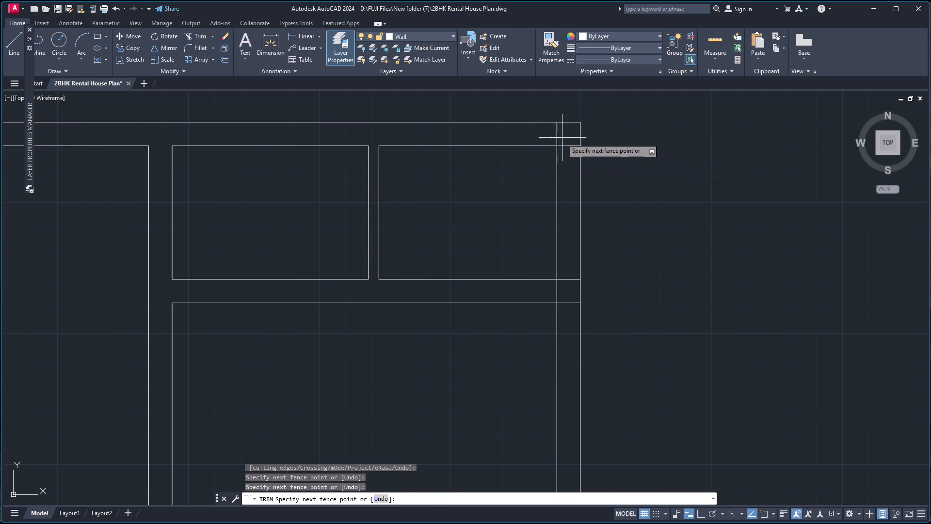
{"action": "left_click", "coordinate": [565, 150]}
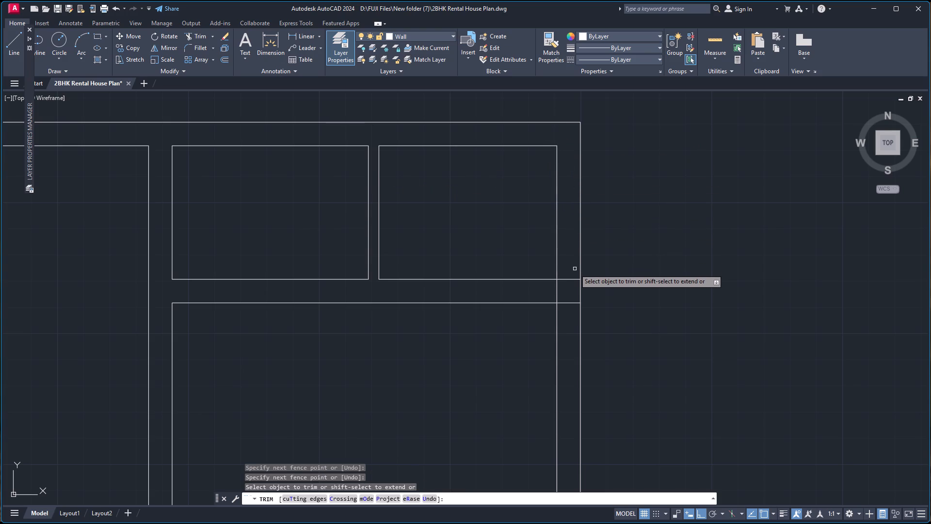
{"action": "left_click", "coordinate": [573, 271]}
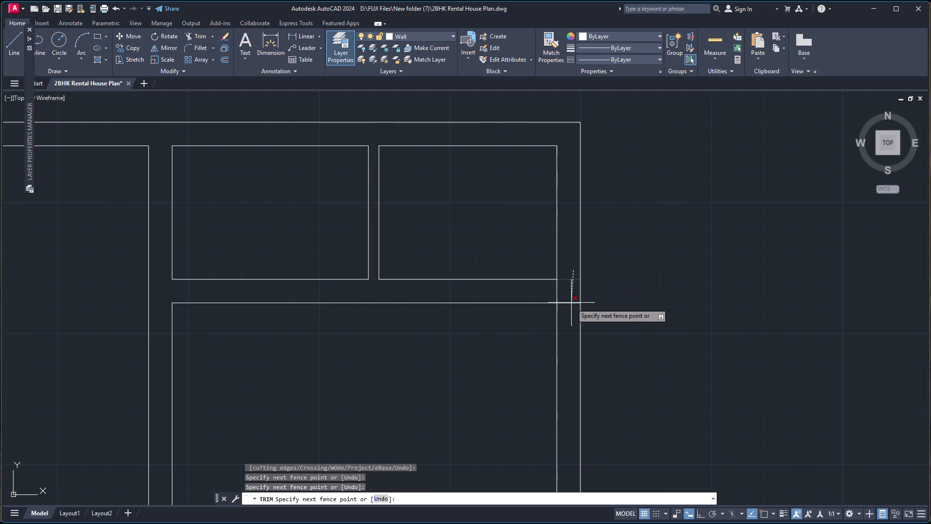
{"action": "left_click", "coordinate": [572, 308]}
{"action": "left_click", "coordinate": [557, 293]}
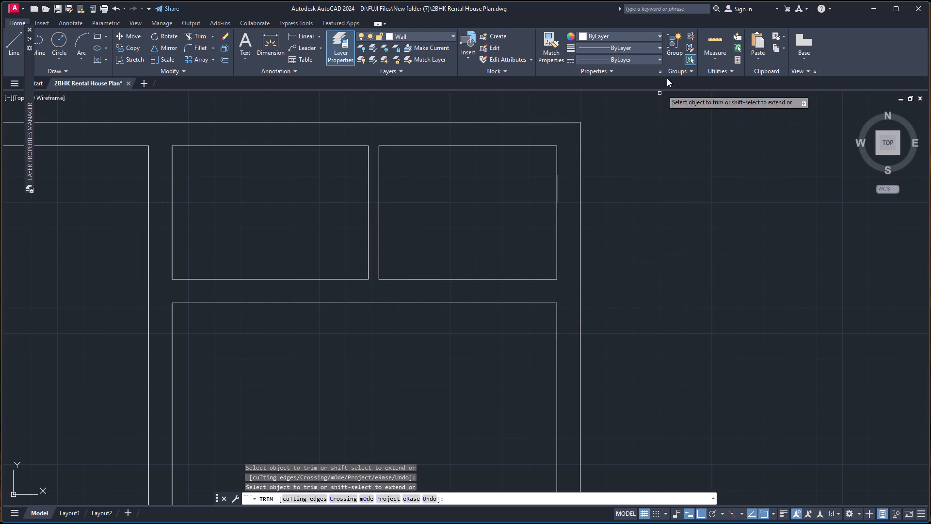
Measure the inside dimensions of the two small top rooms, the room below them and the large left room.
{"action": "left_click", "coordinate": [705, 44]}
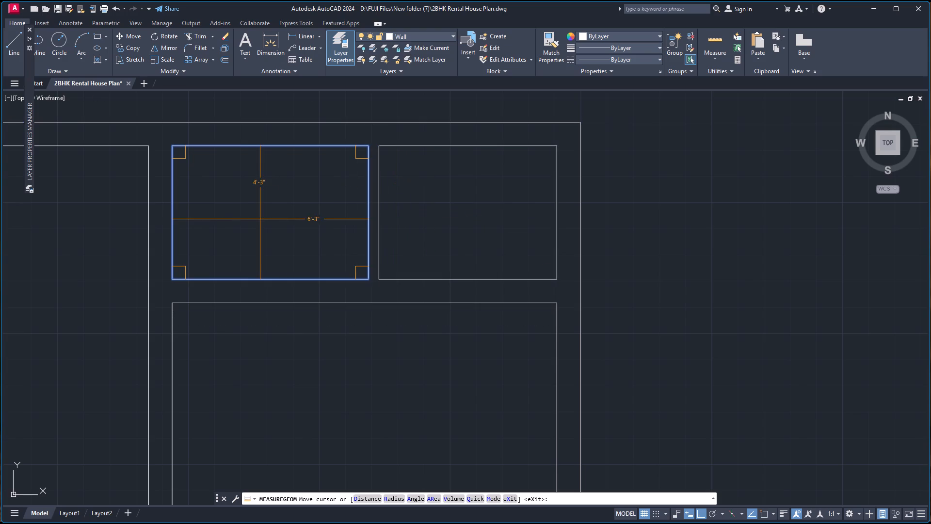
{"action": "scroll", "coordinate": [268, 217], "scroll_direction": "down", "scroll_amount": 3}
{"action": "scroll", "coordinate": [279, 284], "scroll_direction": "up", "scroll_amount": 1}
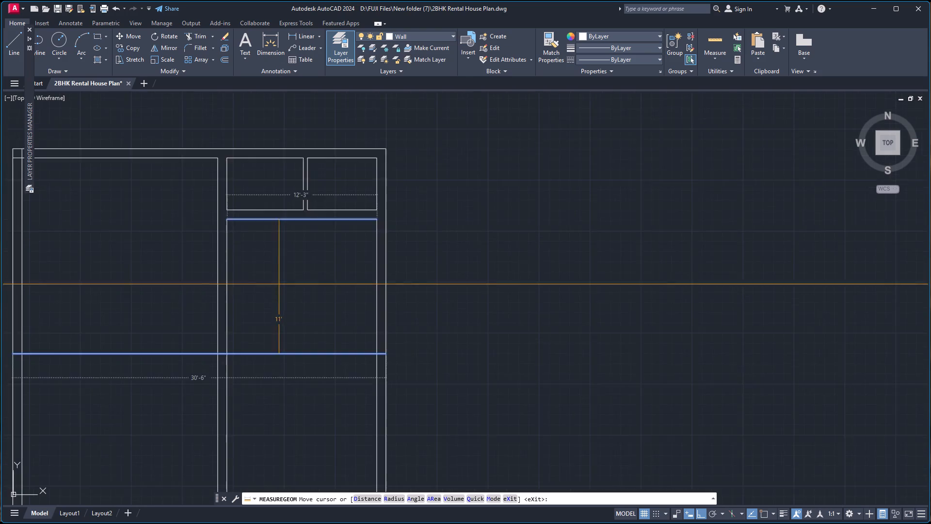
{"action": "scroll", "coordinate": [279, 284], "scroll_direction": "up", "scroll_amount": 2}
{"action": "scroll", "coordinate": [277, 249], "scroll_direction": "down", "scroll_amount": 2}
{"action": "scroll", "coordinate": [272, 163], "scroll_direction": "up", "scroll_amount": 1}
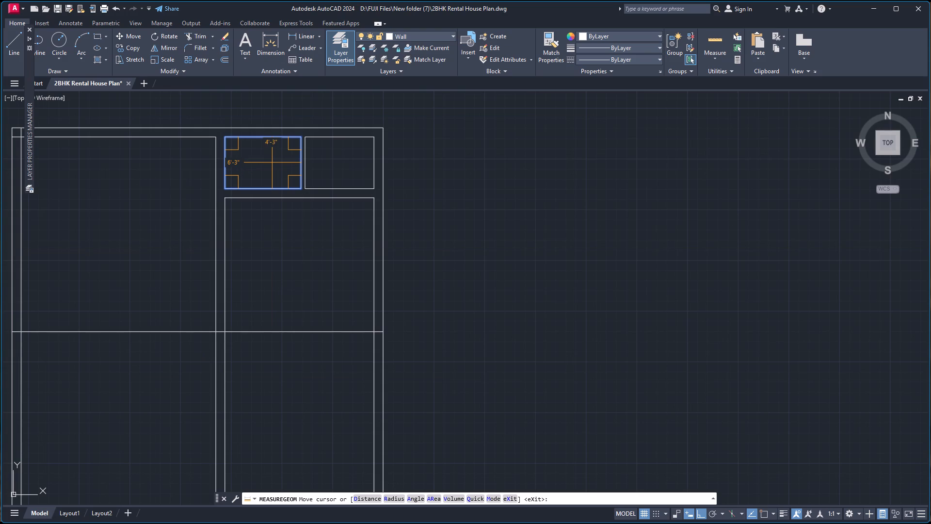
{"action": "scroll", "coordinate": [366, 180], "scroll_direction": "down", "scroll_amount": 1}
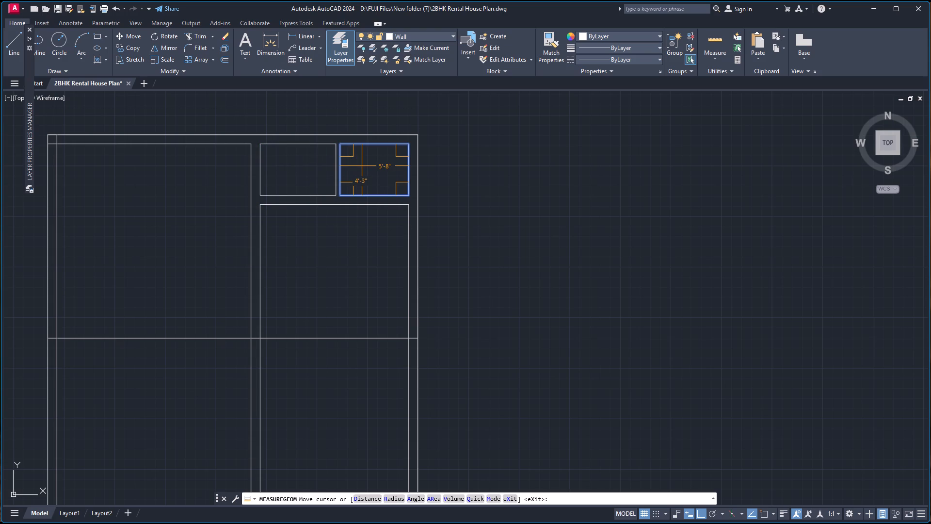
{"action": "scroll", "coordinate": [362, 166], "scroll_direction": "up", "scroll_amount": 2}
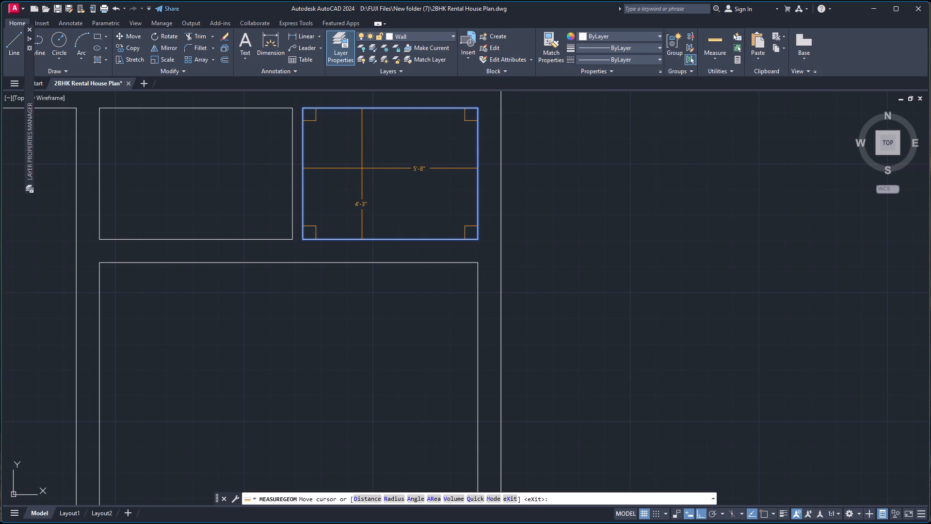
{"action": "scroll", "coordinate": [362, 169], "scroll_direction": "down", "scroll_amount": 1}
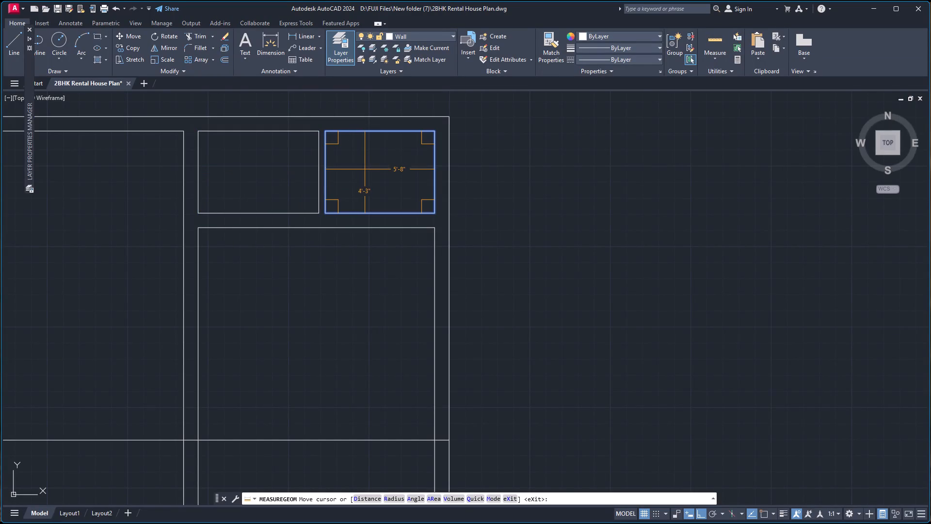
{"action": "scroll", "coordinate": [365, 169], "scroll_direction": "down", "scroll_amount": 3}
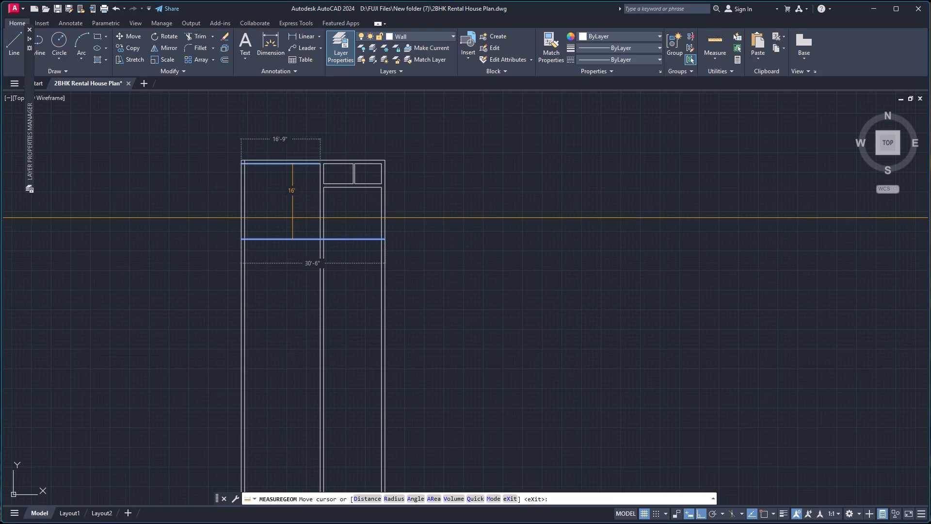
{"action": "key", "text": "Escape"}
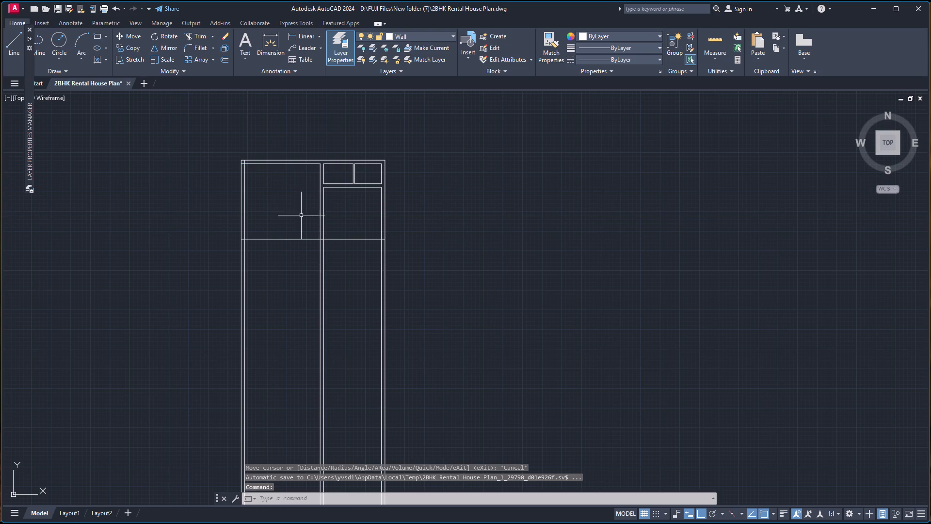
Offset the horizontal line below the large left room 9" downward to form the wall thickness.
{"action": "key", "text": "o"}
{"action": "key", "text": "Return"}
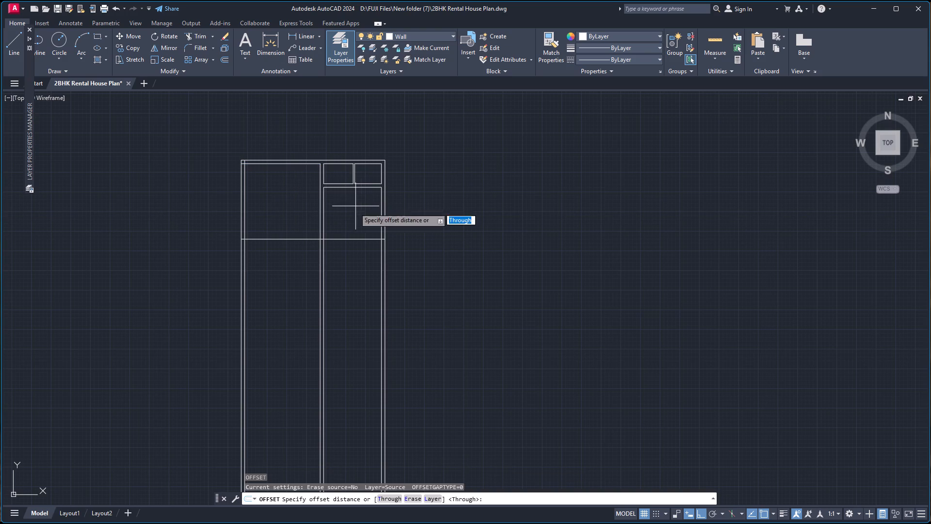
{"action": "key", "text": "Return"}
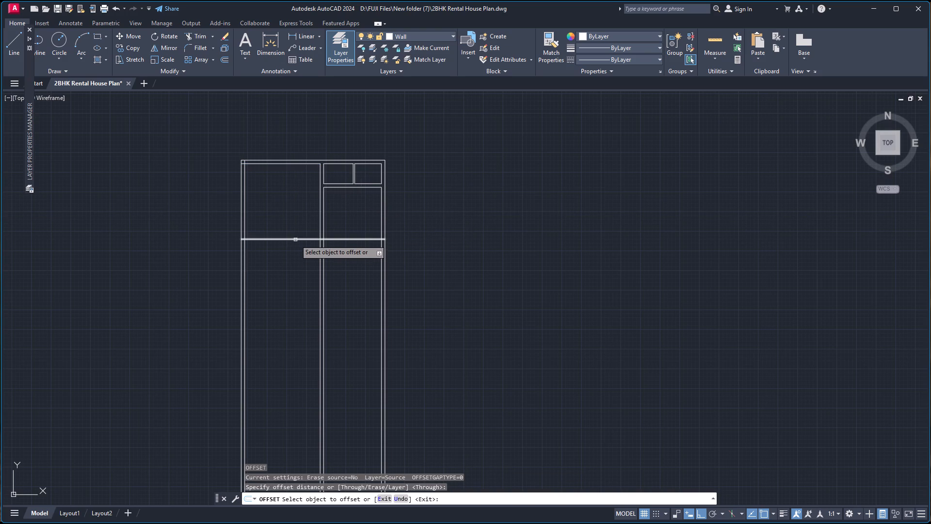
{"action": "left_click", "coordinate": [297, 238]}
{"action": "key", "text": "9"}
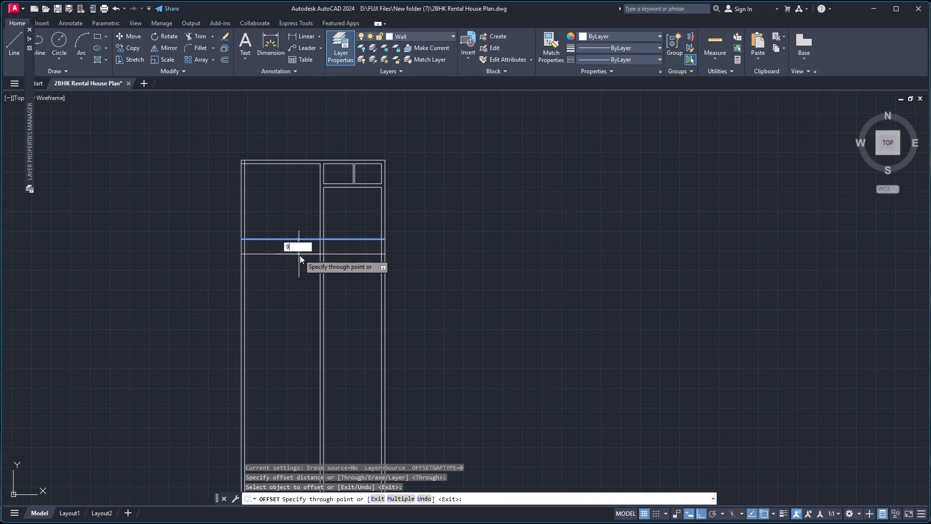
{"action": "key", "text": "Return"}
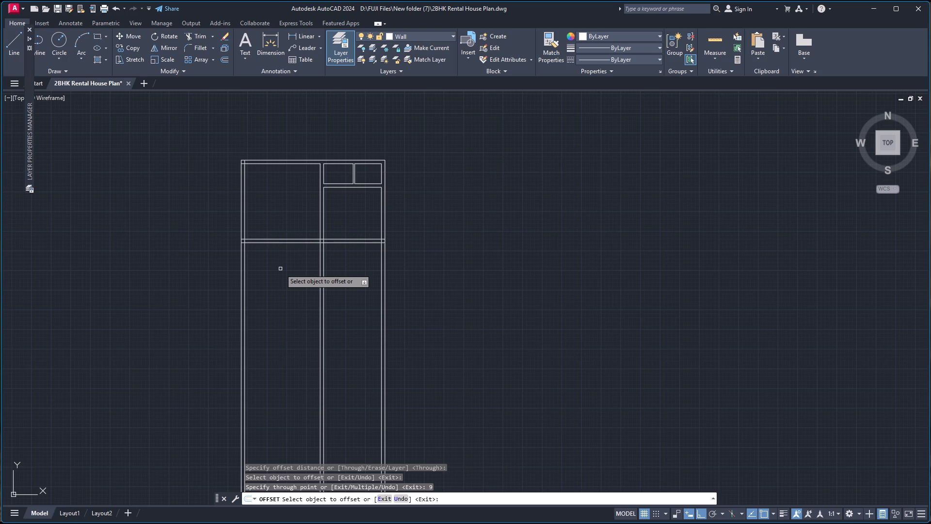
Offset the new wall's lower line 5' downward, and offset that copy 9" downward to form a second horizontal wall.
{"action": "scroll", "coordinate": [261, 260], "scroll_direction": "up", "scroll_amount": 4}
{"action": "scroll", "coordinate": [252, 231], "scroll_direction": "down", "scroll_amount": 1}
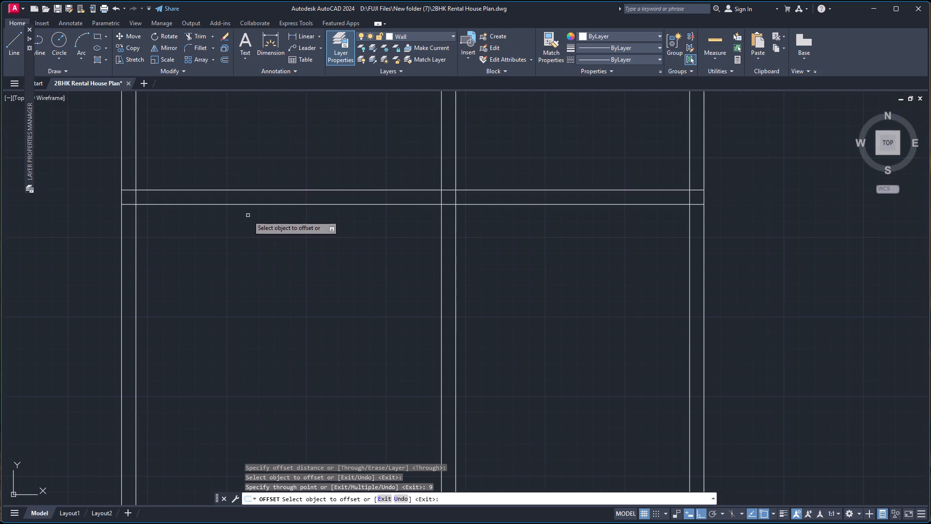
{"action": "left_click", "coordinate": [268, 204]}
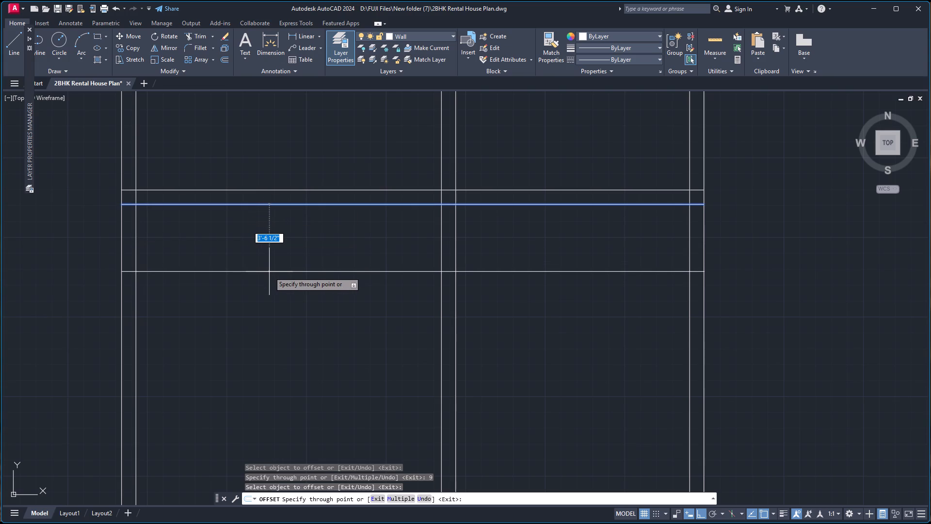
{"action": "type", "text": "5'"}
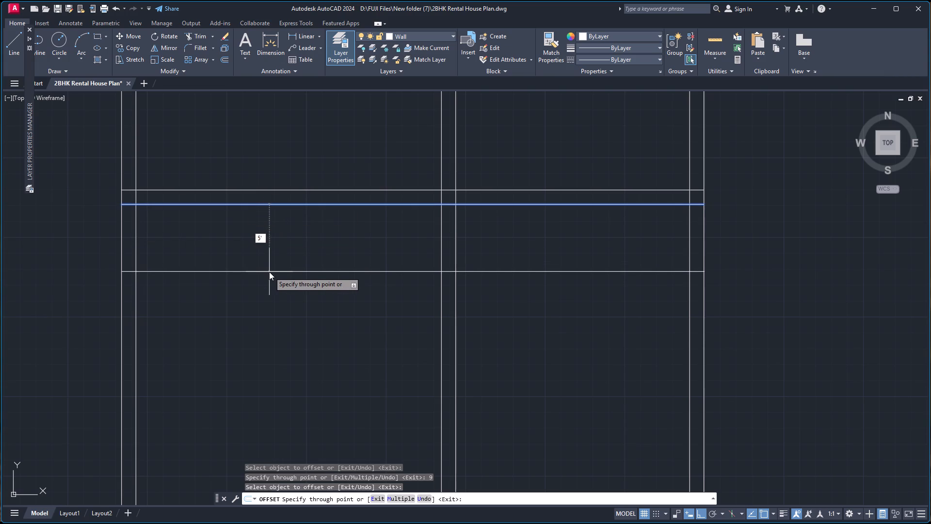
{"action": "key", "text": "Return"}
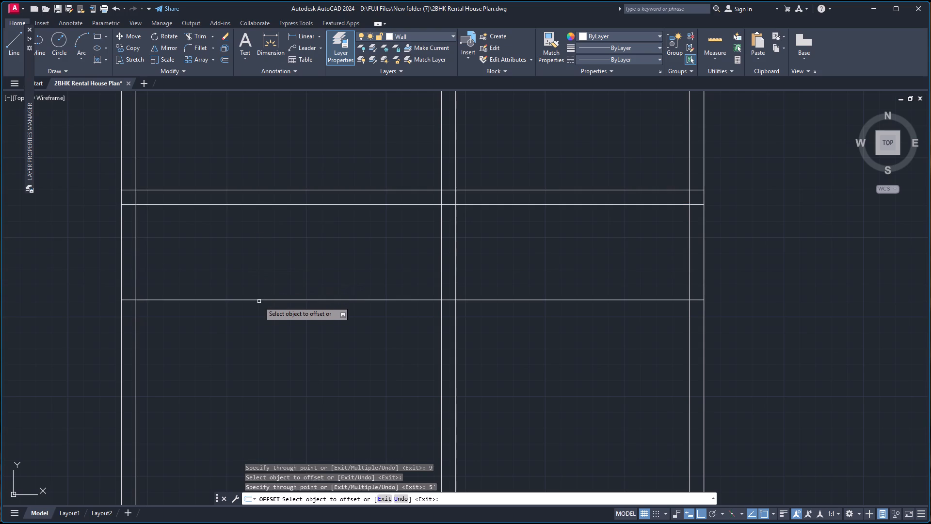
{"action": "left_click", "coordinate": [262, 299]}
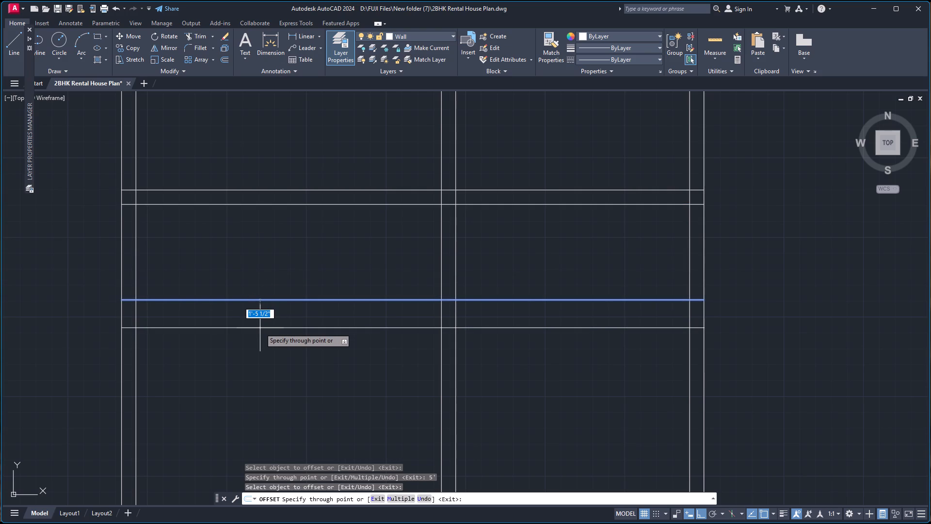
{"action": "key", "text": "9"}
{"action": "key", "text": "Return"}
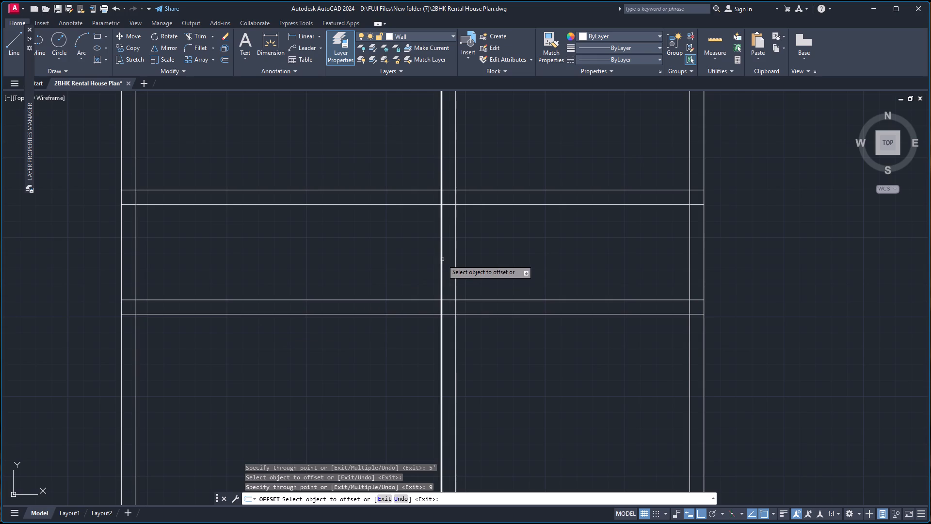
Offset the inner line of the left outer wall 5' inward between the two horizontal walls.
{"action": "left_click", "coordinate": [137, 271]}
{"action": "type", "text": "5'"}
{"action": "key", "text": "Return"}
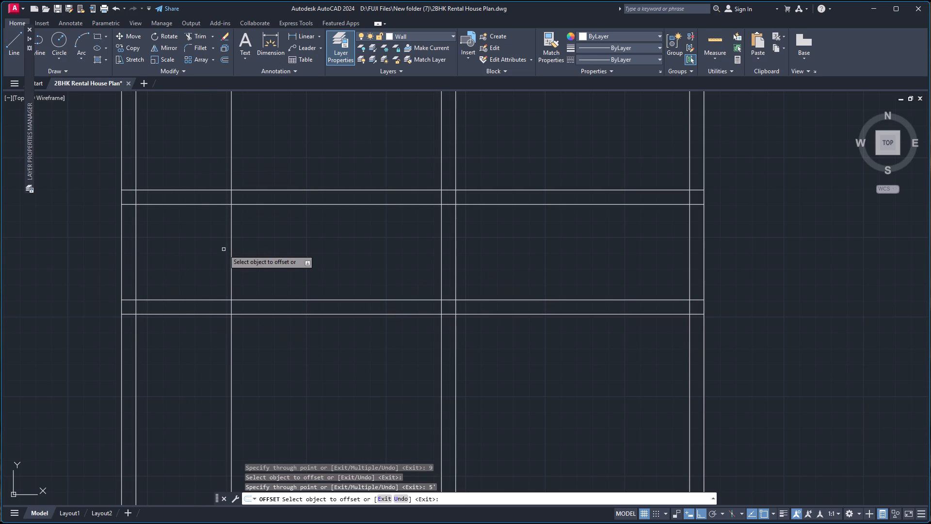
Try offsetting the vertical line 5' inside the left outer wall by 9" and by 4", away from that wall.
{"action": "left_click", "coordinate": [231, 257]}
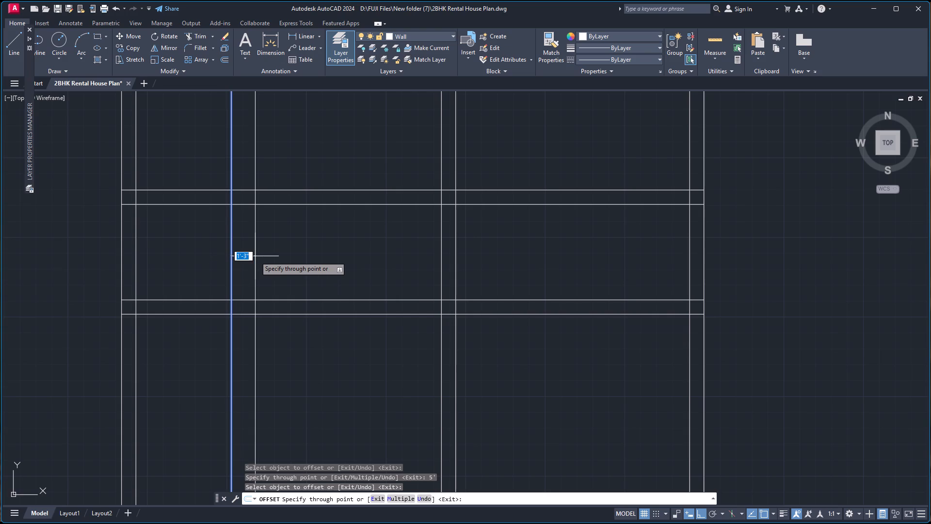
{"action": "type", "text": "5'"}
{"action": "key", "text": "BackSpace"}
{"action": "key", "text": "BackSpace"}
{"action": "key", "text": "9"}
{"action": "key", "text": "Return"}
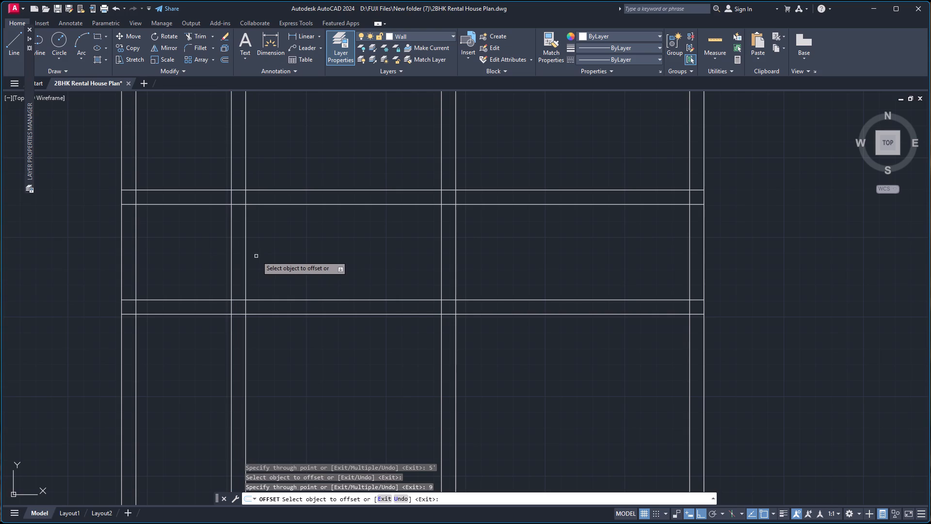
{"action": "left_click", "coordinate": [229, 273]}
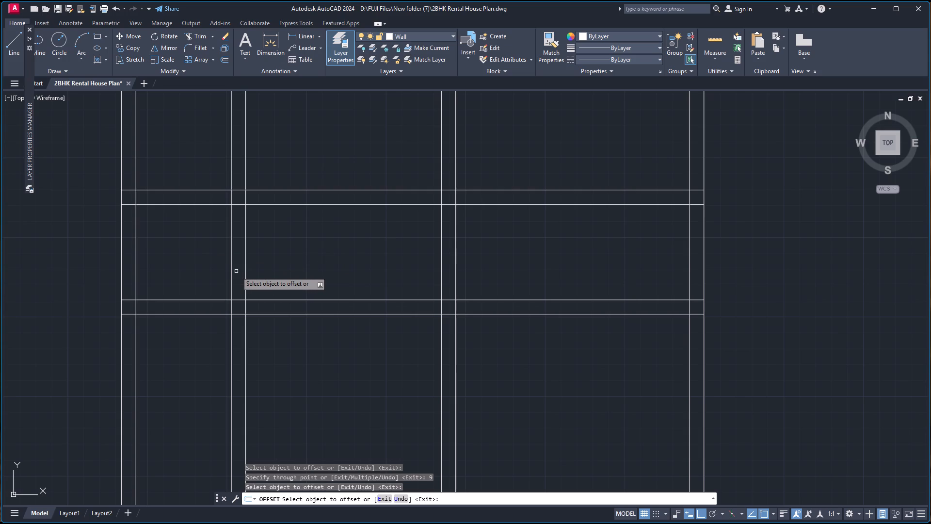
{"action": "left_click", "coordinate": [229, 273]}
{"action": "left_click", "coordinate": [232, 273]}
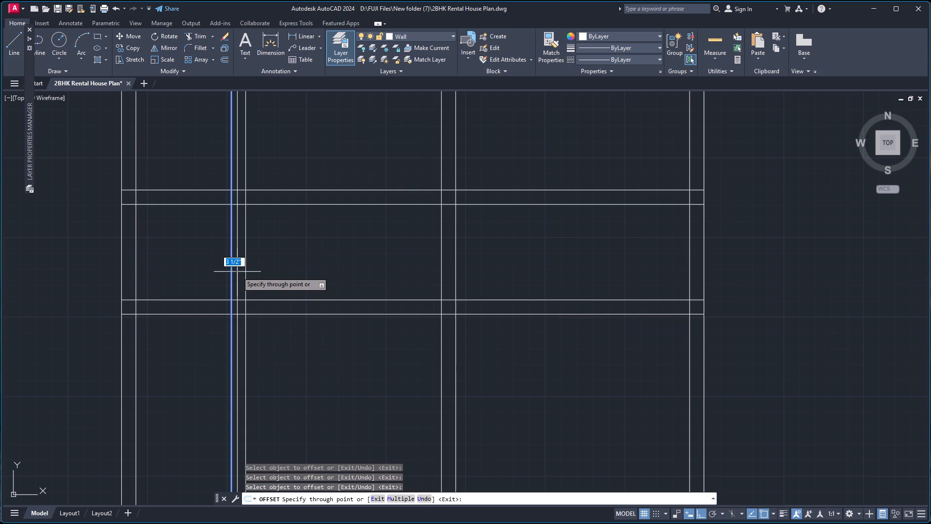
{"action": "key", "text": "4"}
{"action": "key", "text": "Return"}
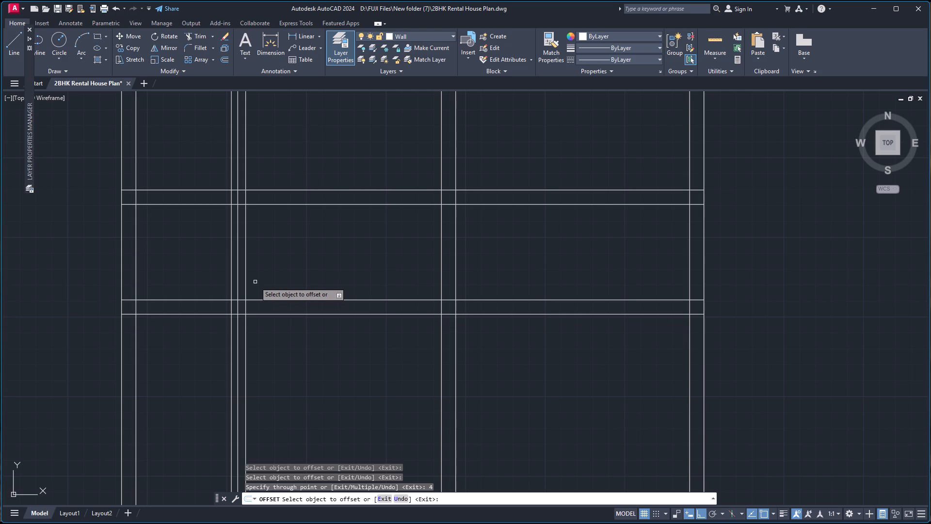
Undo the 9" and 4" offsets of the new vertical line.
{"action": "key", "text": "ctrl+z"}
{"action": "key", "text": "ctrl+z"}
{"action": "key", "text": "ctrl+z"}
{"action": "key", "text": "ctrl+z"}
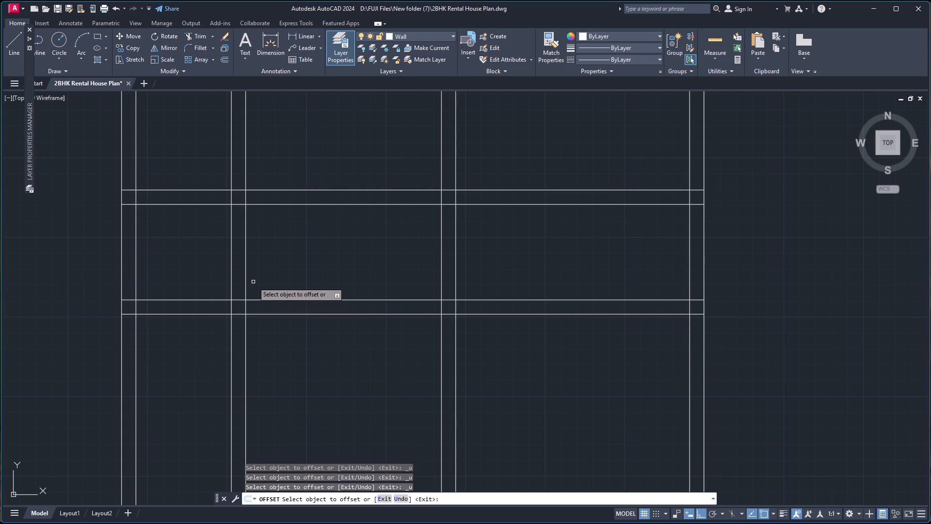
Offset the vertical line 5' inside the left outer wall 4" farther inward to form a thin partition.
{"action": "left_click", "coordinate": [232, 269]}
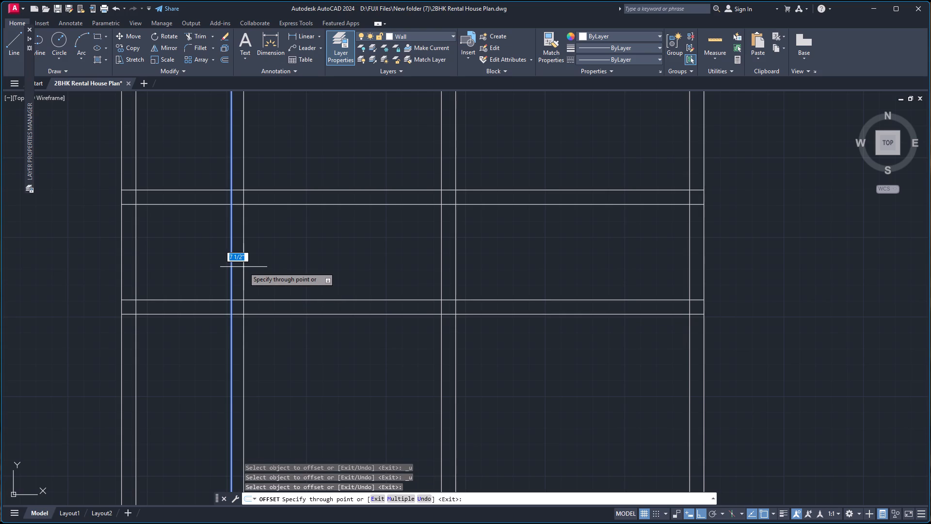
{"action": "key", "text": "4"}
{"action": "key", "text": "Return"}
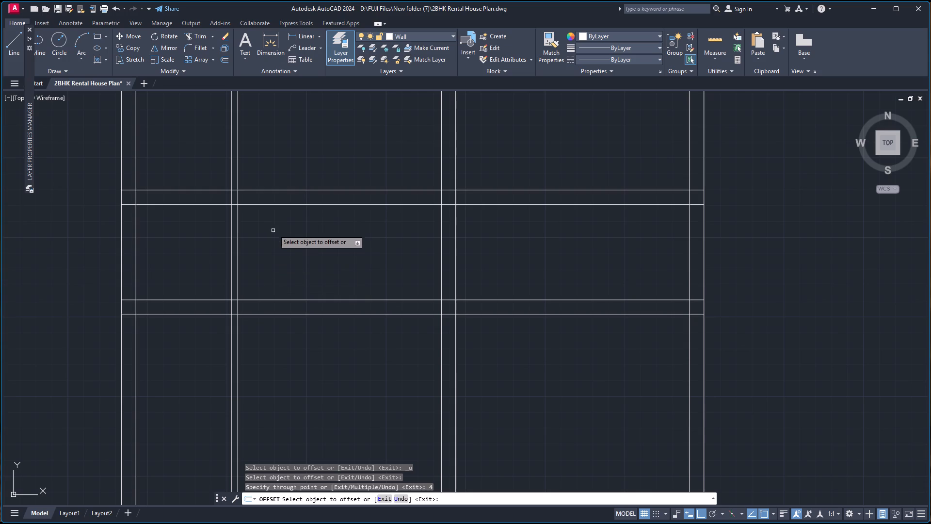
Select the lower line of the upper horizontal wall for a downward offset.
{"action": "left_click", "coordinate": [292, 205]}
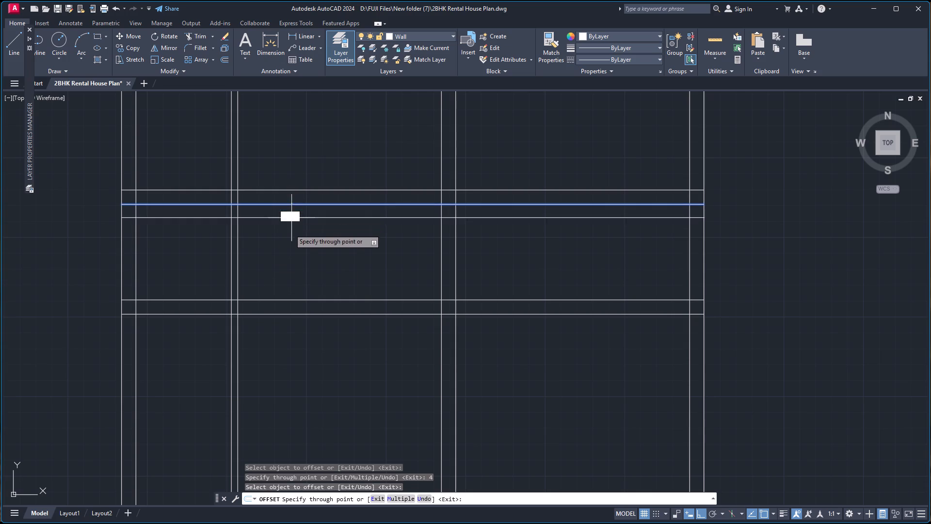
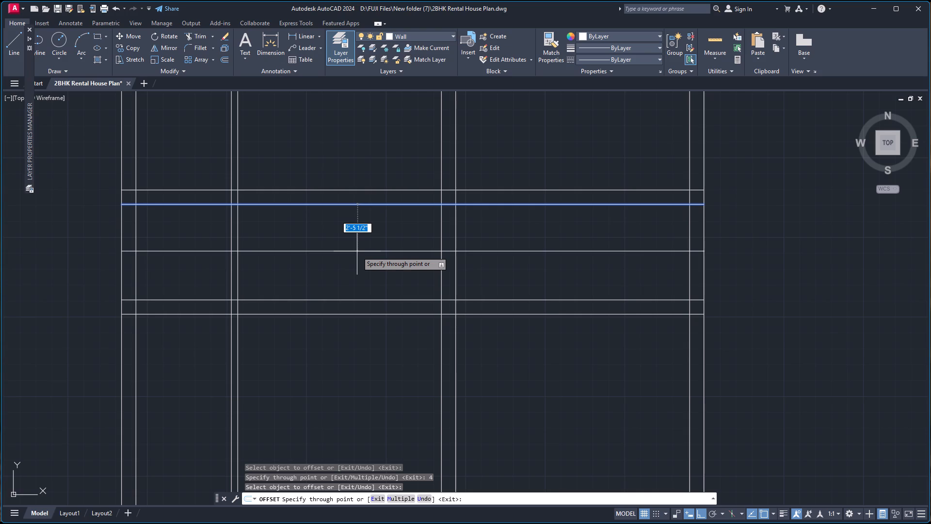
Offset the upper horizontal wall's lower line 2'-8" down, and offset that new line 4" farther to form a thin partition.
{"action": "type", "text": "2'-"}
{"action": "key", "text": "8"}
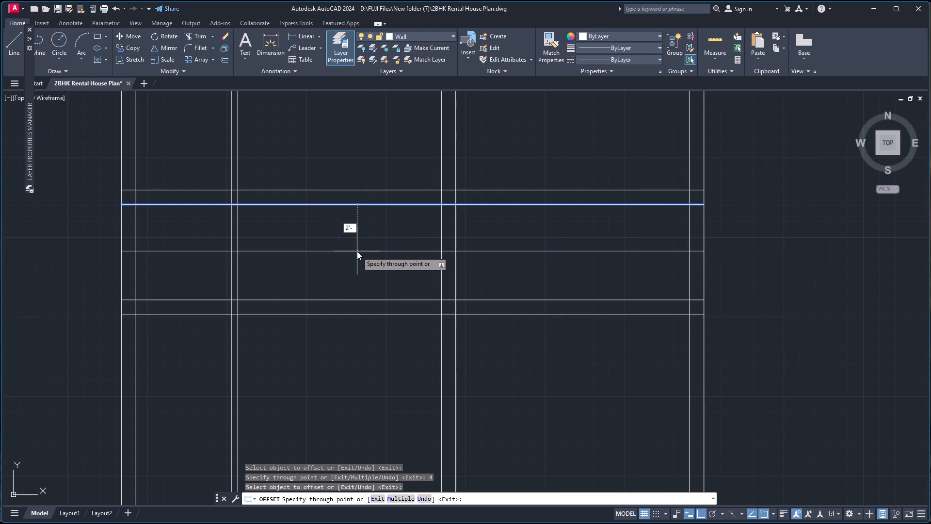
{"action": "key", "text": "Return"}
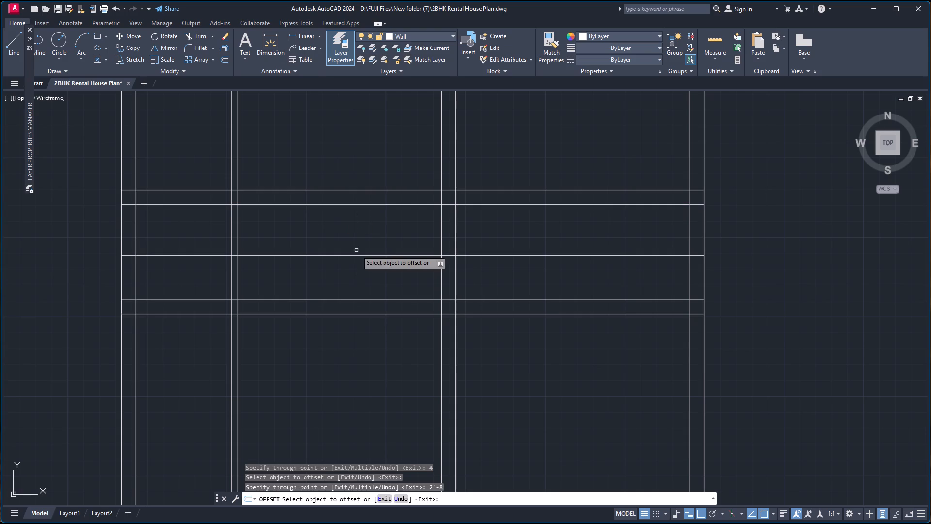
{"action": "left_click", "coordinate": [321, 256]}
{"action": "key", "text": "4"}
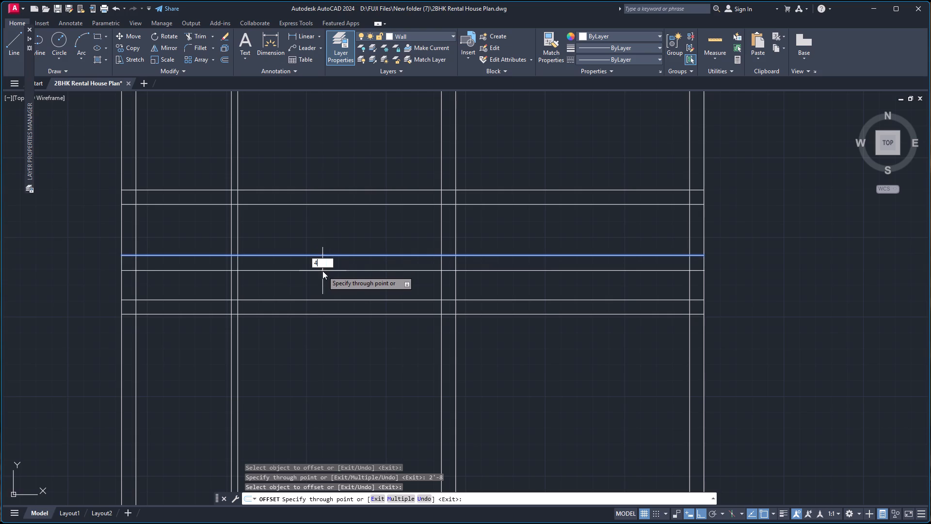
{"action": "key", "text": "Return"}
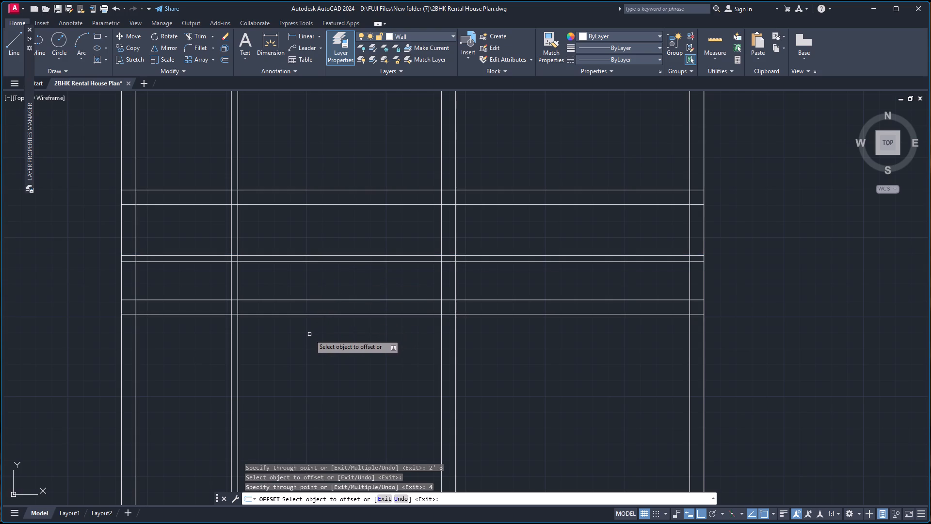
Add a 9" vertical wall by offsetting the thin vertical partition's inner line 4'-6" toward the middle wall, and that line another 9".
{"action": "left_click", "coordinate": [238, 293]}
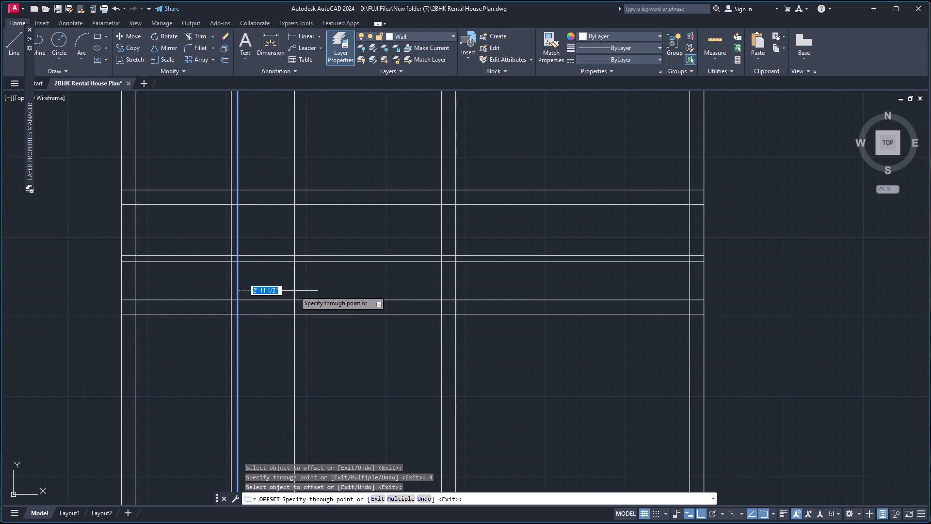
{"action": "type", "text": "4'-"}
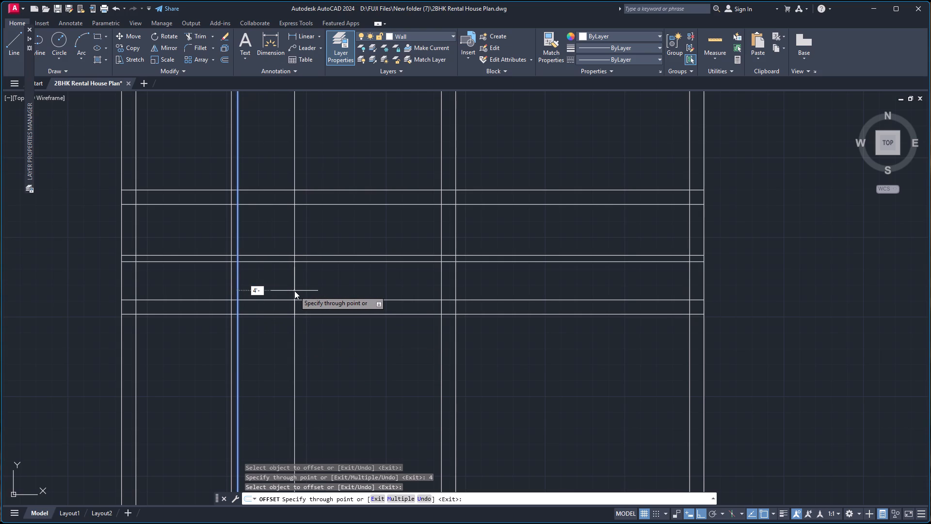
{"action": "key", "text": "6"}
{"action": "key", "text": "Return"}
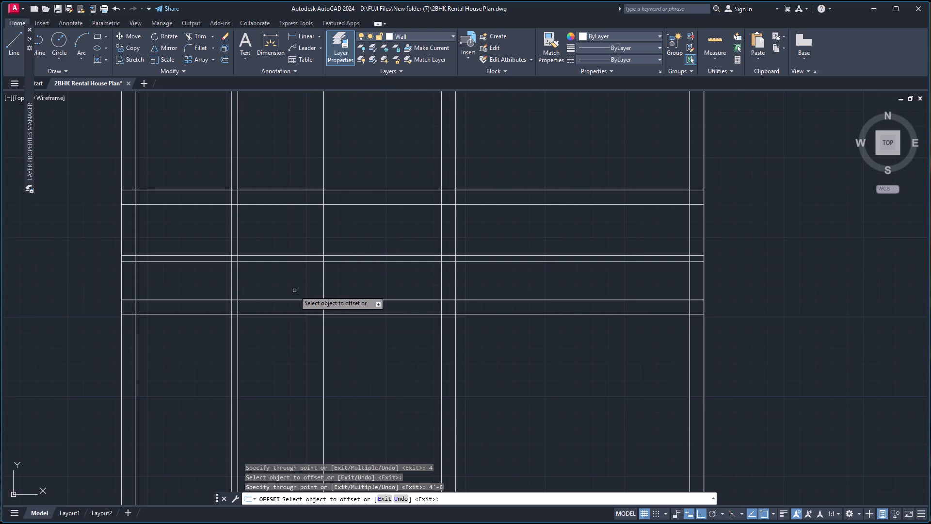
{"action": "scroll", "coordinate": [354, 270], "scroll_direction": "down", "scroll_amount": 3}
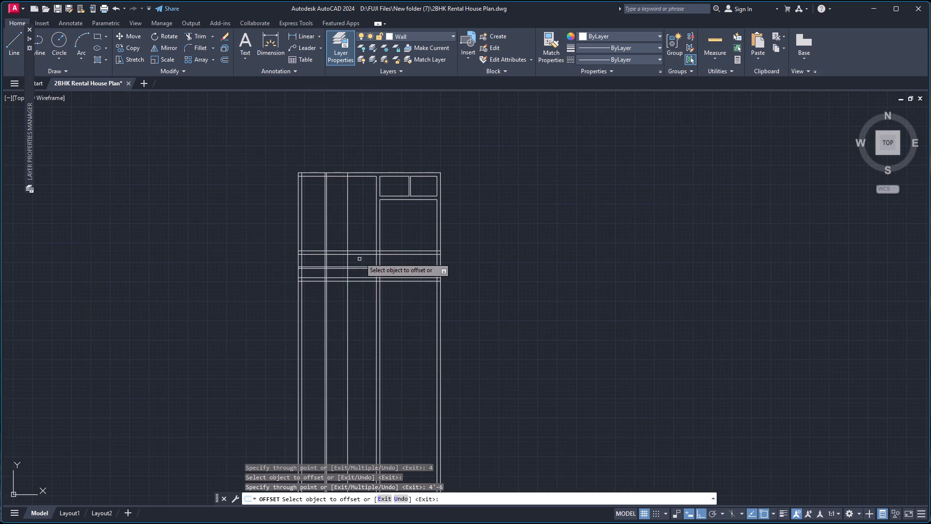
{"action": "scroll", "coordinate": [361, 256], "scroll_direction": "up", "scroll_amount": 2}
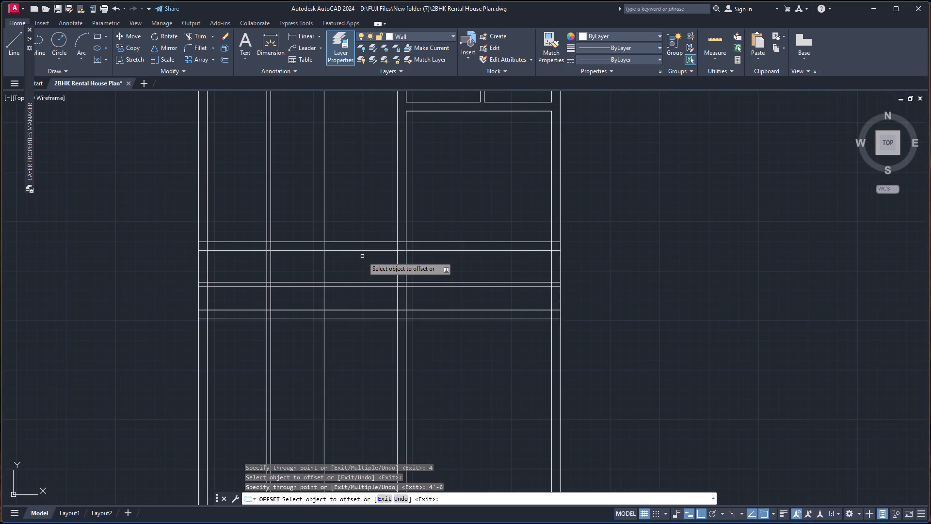
{"action": "scroll", "coordinate": [362, 256], "scroll_direction": "down", "scroll_amount": 2}
{"action": "scroll", "coordinate": [359, 275], "scroll_direction": "up", "scroll_amount": 1}
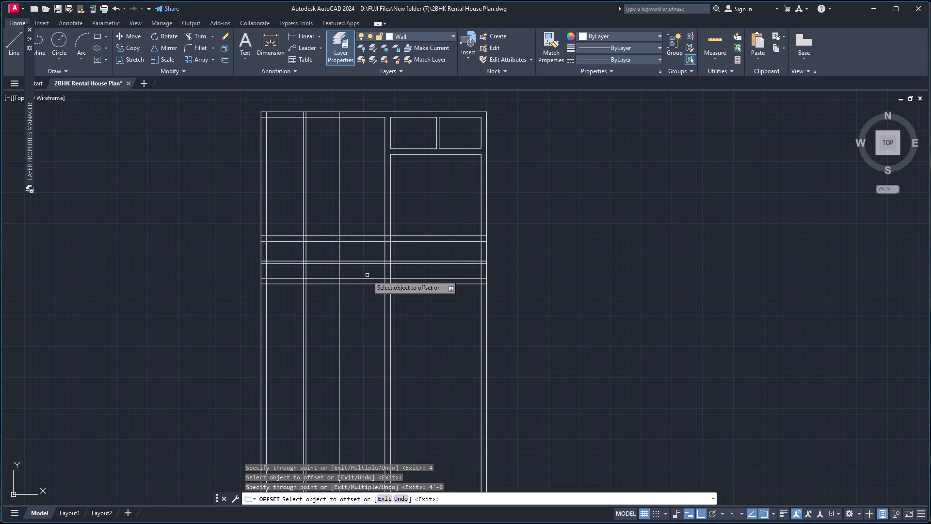
{"action": "left_click", "coordinate": [339, 298]}
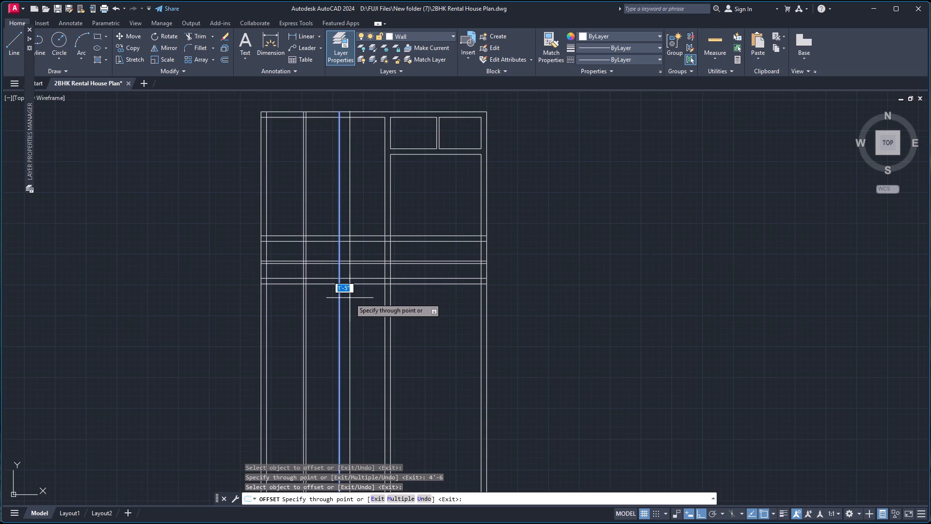
{"action": "key", "text": "9"}
{"action": "key", "text": "Return"}
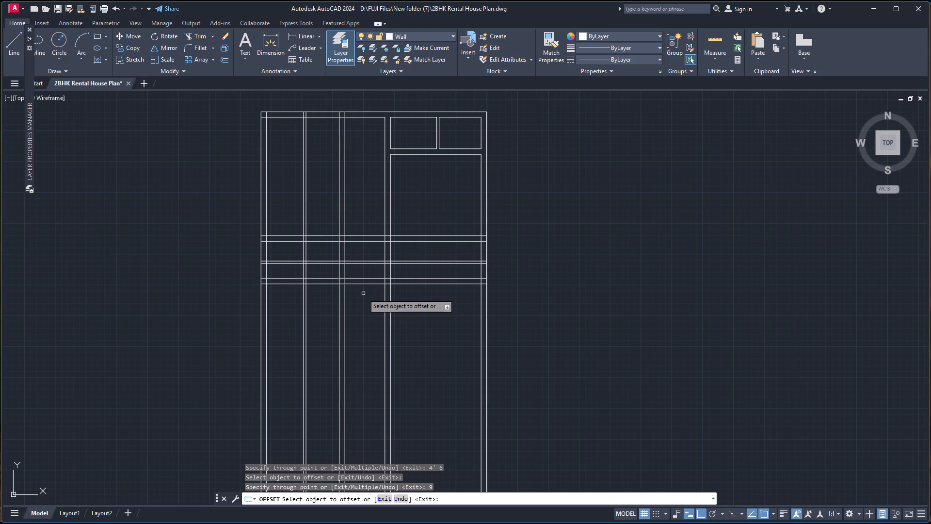
{"action": "key", "text": "Escape"}
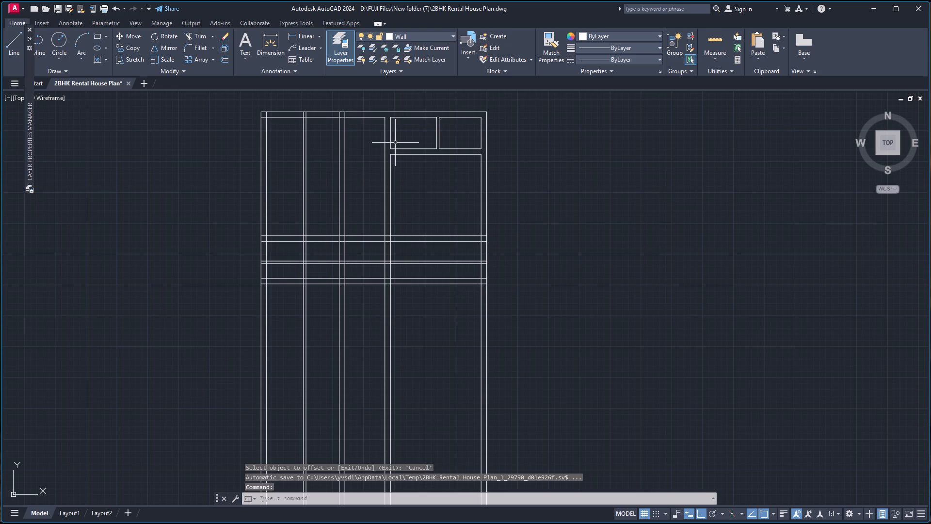
Trim the thin partition and new 9" wall lines out of the upper-left room.
{"action": "key", "text": "t"}
{"action": "key", "text": "r"}
{"action": "key", "text": "Return"}
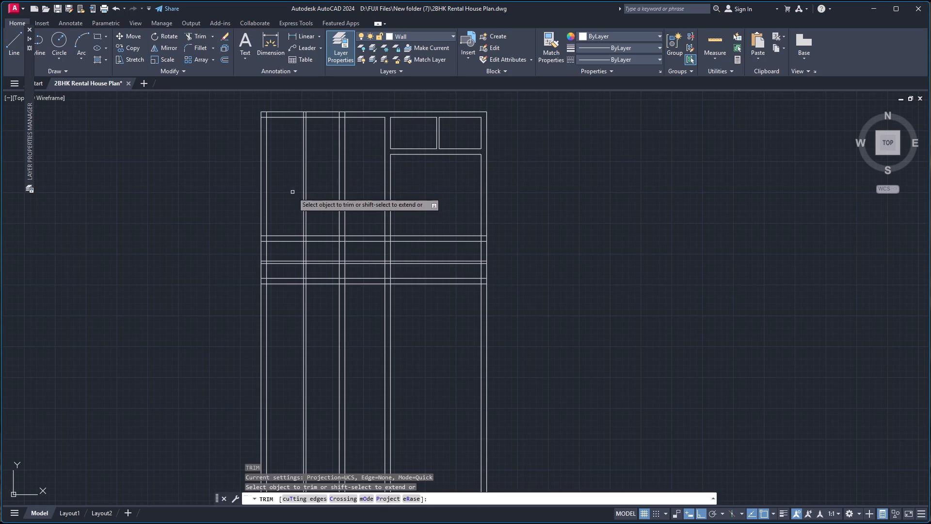
{"action": "left_click", "coordinate": [289, 193]}
{"action": "left_click", "coordinate": [374, 196]}
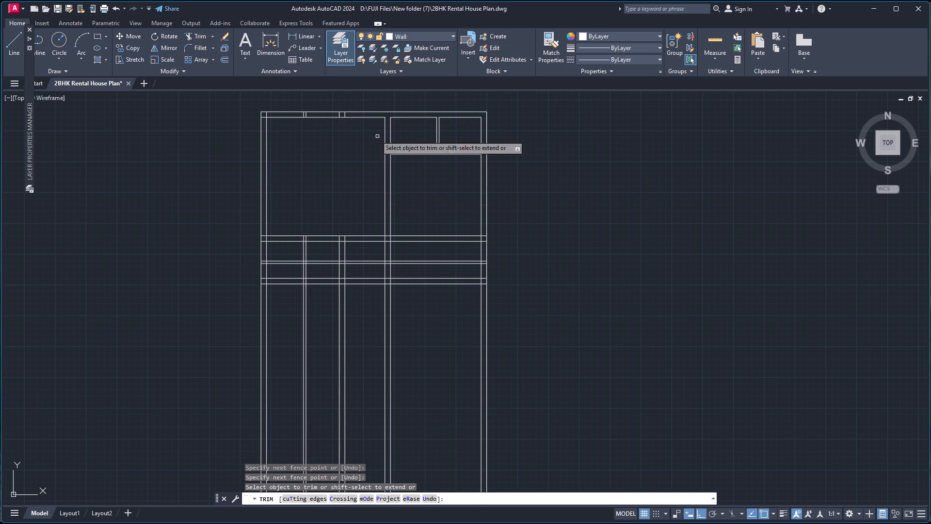
Measure the upper-left room's dimensions with quick measure.
{"action": "left_click", "coordinate": [713, 44]}
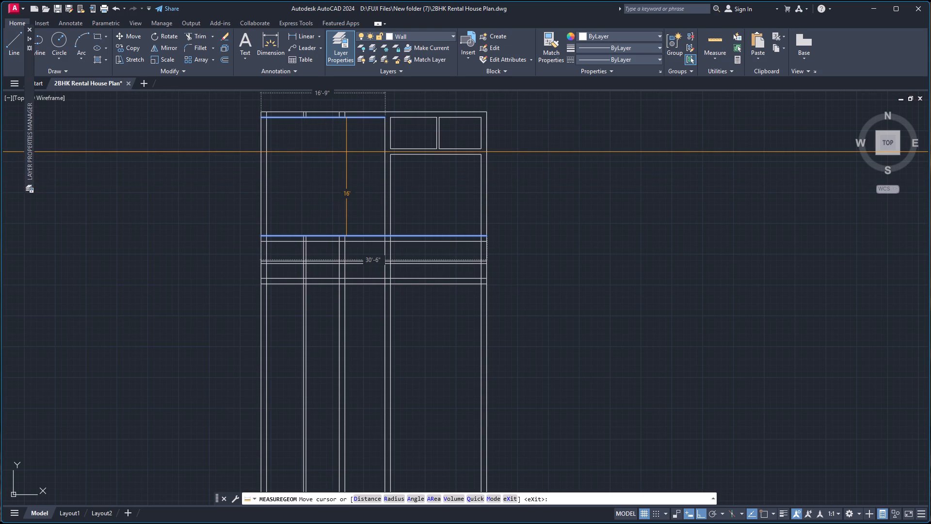
{"action": "key", "text": "Escape"}
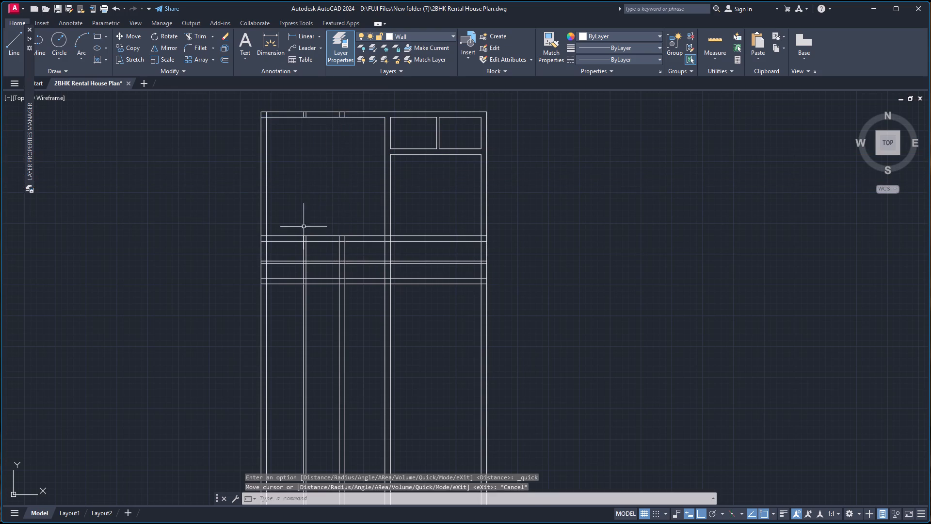
Trim the overlapping lines where the upper horizontal wall meets the left outer wall to open the junction.
{"action": "scroll", "coordinate": [286, 244], "scroll_direction": "up", "scroll_amount": 3}
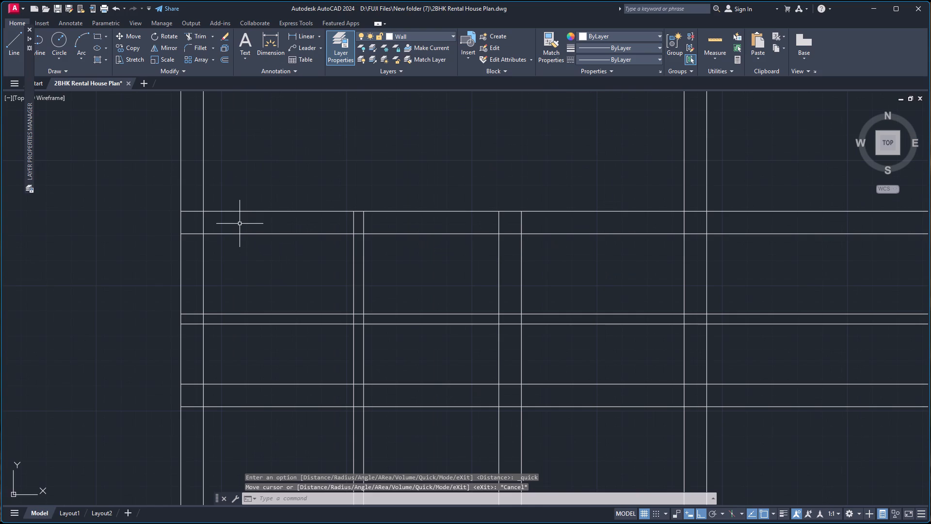
{"action": "type", "text": "tr"}
{"action": "key", "text": "Return"}
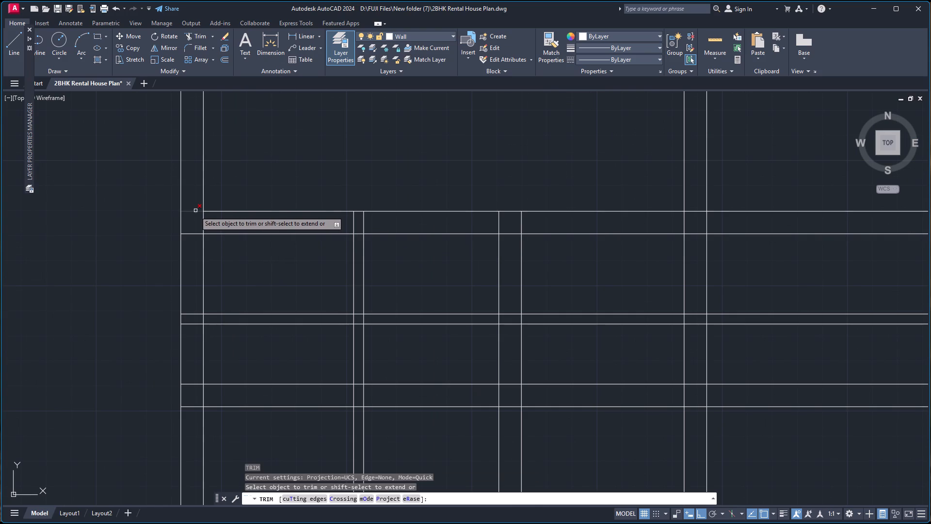
{"action": "left_click", "coordinate": [195, 211]}
{"action": "left_click", "coordinate": [194, 234]}
{"action": "left_click", "coordinate": [207, 226]}
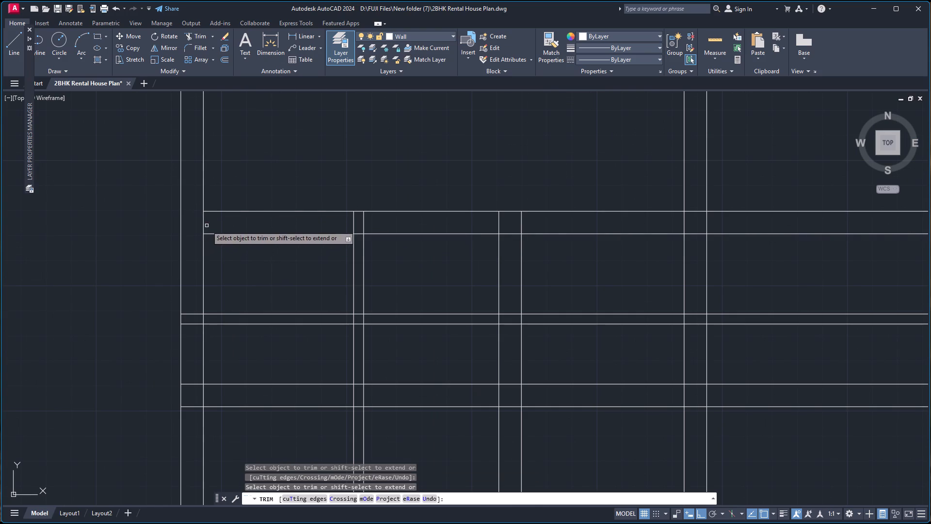
{"action": "left_click", "coordinate": [203, 226]}
Trim the crossing segments where the upper horizontal wall meets the middle vertical wall.
{"action": "scroll", "coordinate": [207, 203], "scroll_direction": "down", "scroll_amount": 3}
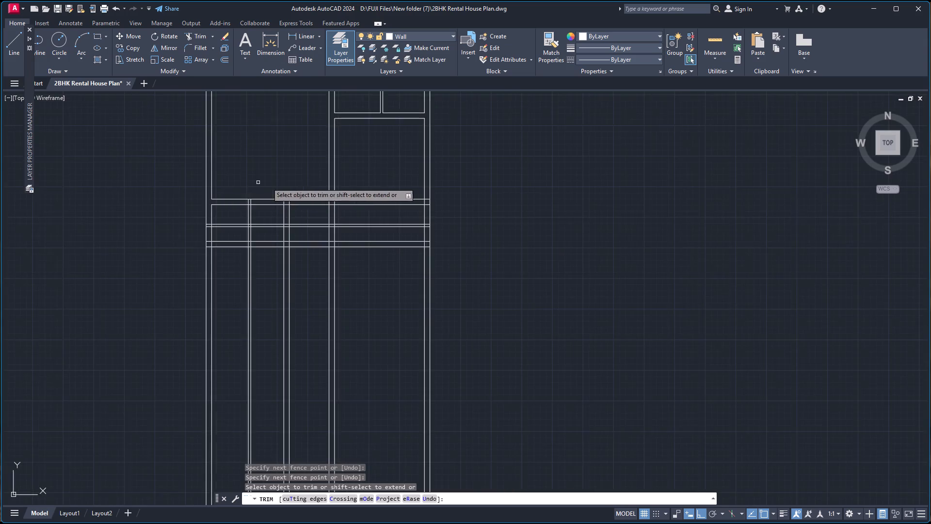
{"action": "scroll", "coordinate": [352, 182], "scroll_direction": "up", "scroll_amount": 3}
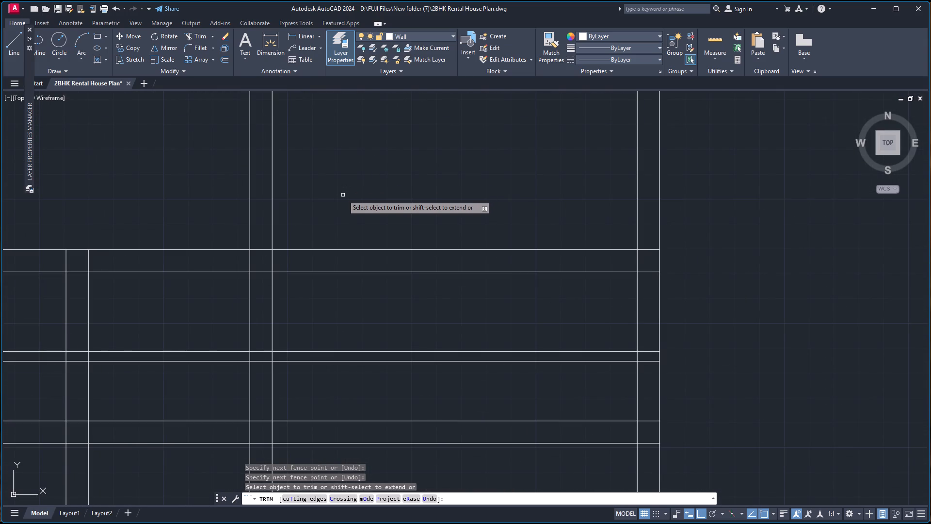
{"action": "left_click", "coordinate": [261, 243]}
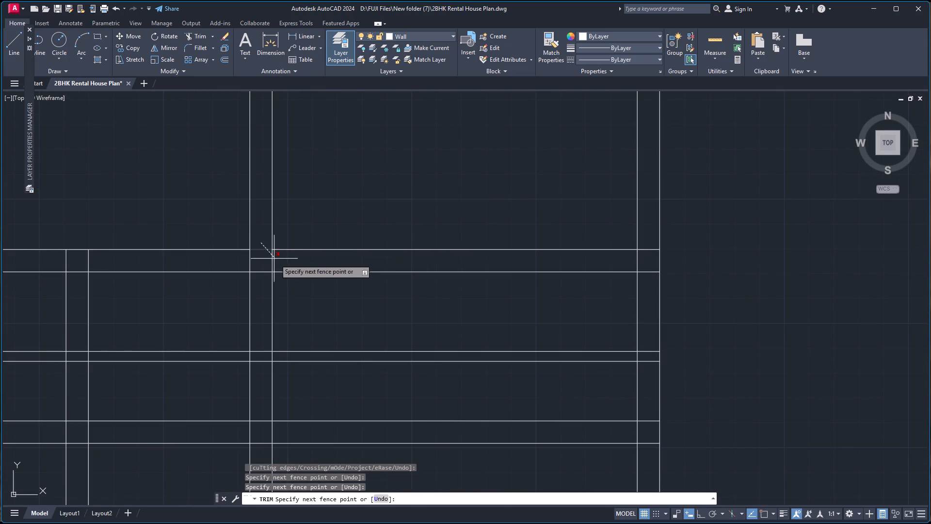
{"action": "left_click", "coordinate": [276, 263]}
Trim the new 9" vertical wall's lines from the upper horizontal wall down to the thin horizontal partition, including the stubs inside the wall.
{"action": "scroll", "coordinate": [255, 231], "scroll_direction": "down", "scroll_amount": 3}
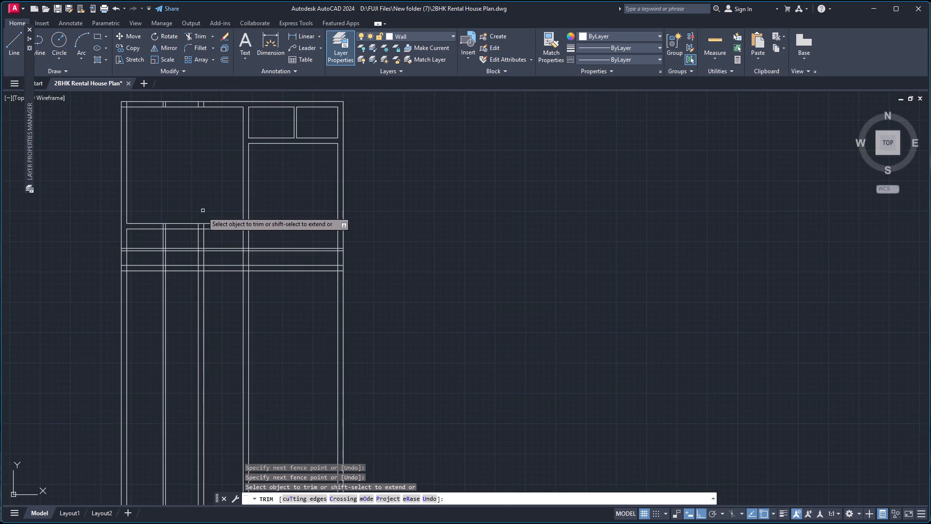
{"action": "scroll", "coordinate": [176, 245], "scroll_direction": "up", "scroll_amount": 3}
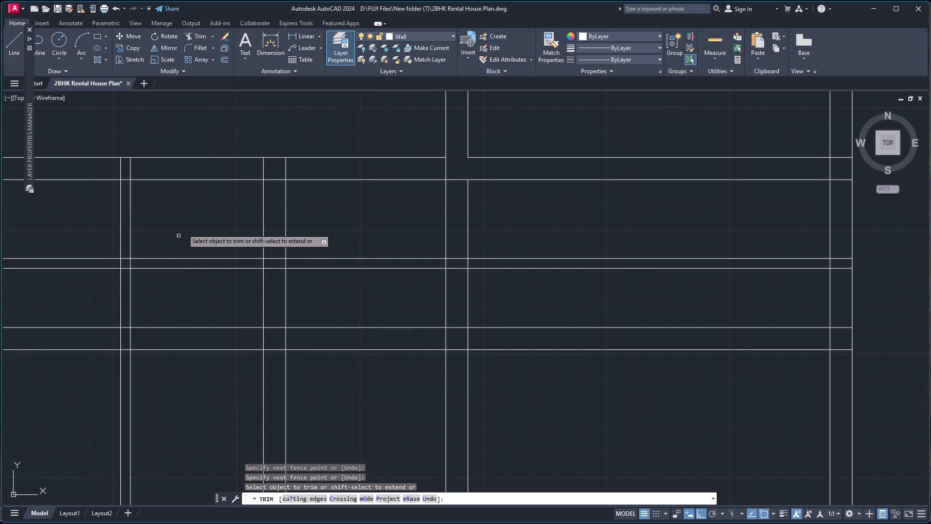
{"action": "scroll", "coordinate": [255, 172], "scroll_direction": "down", "scroll_amount": 4}
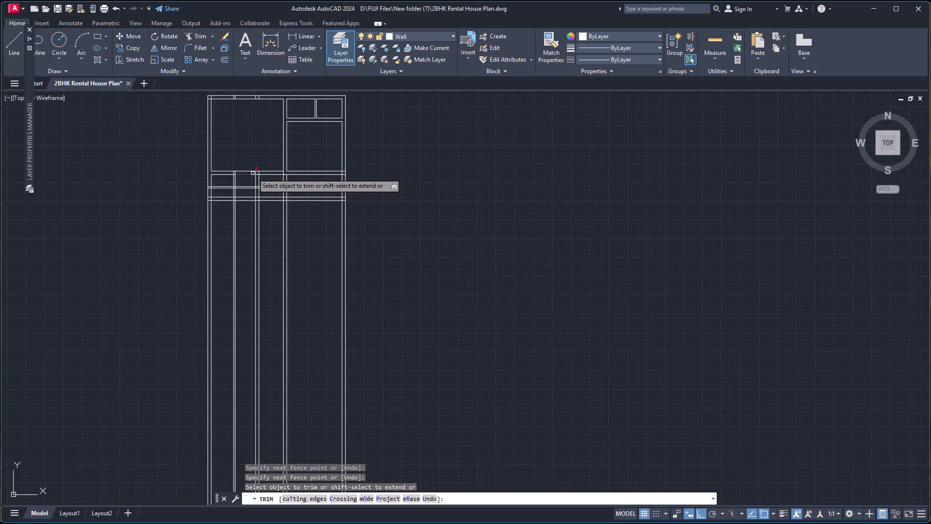
{"action": "scroll", "coordinate": [253, 173], "scroll_direction": "down", "scroll_amount": 1}
{"action": "left_click", "coordinate": [250, 179]}
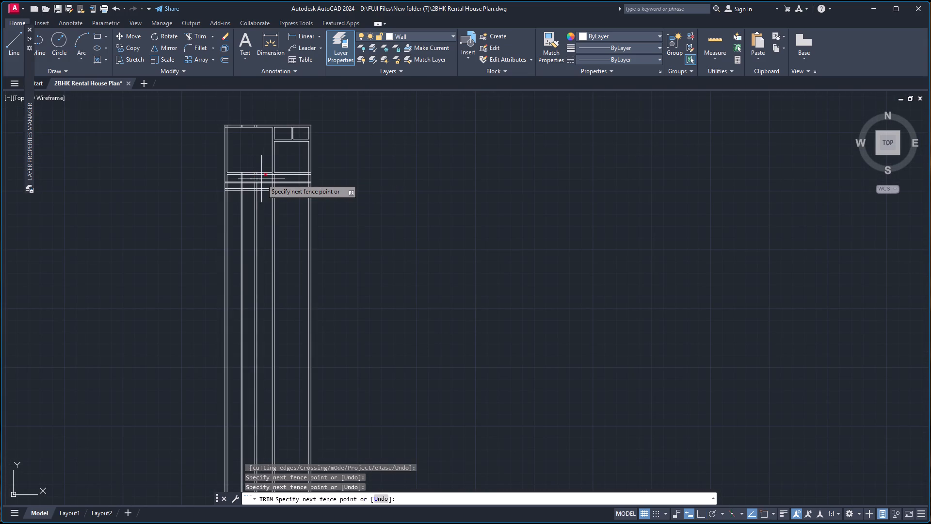
{"action": "left_click", "coordinate": [261, 179]}
{"action": "scroll", "coordinate": [257, 180], "scroll_direction": "up", "scroll_amount": 3}
{"action": "left_click", "coordinate": [241, 153]}
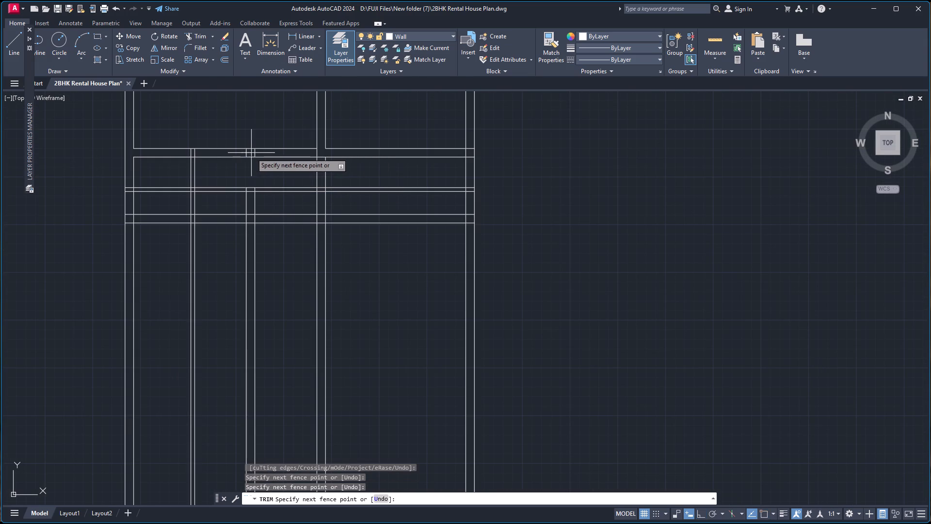
{"action": "left_click", "coordinate": [257, 153]}
Trim the leftover vertical stubs inside the top outer wall and the overlapping lines at its left corner.
{"action": "scroll", "coordinate": [253, 155], "scroll_direction": "down", "scroll_amount": 5}
{"action": "scroll", "coordinate": [243, 123], "scroll_direction": "up", "scroll_amount": 5}
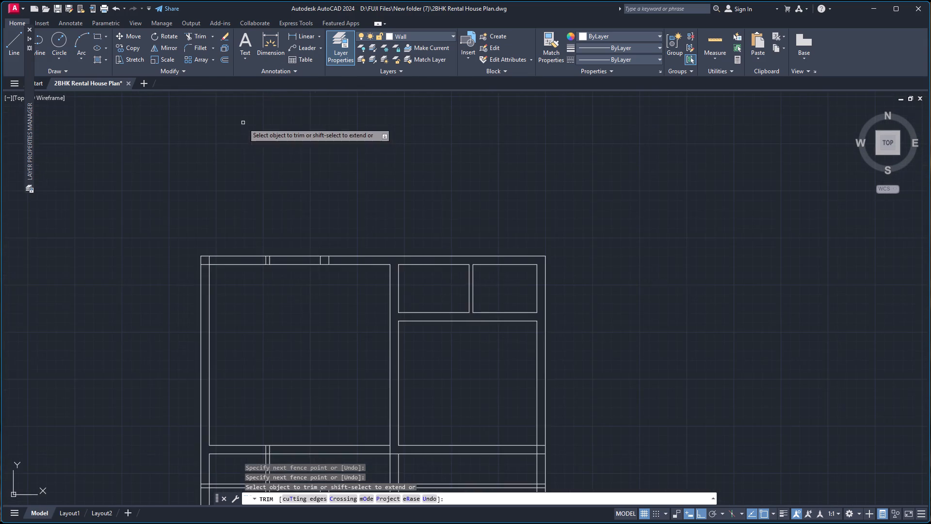
{"action": "scroll", "coordinate": [242, 187], "scroll_direction": "up", "scroll_amount": 1}
{"action": "left_click", "coordinate": [266, 303]}
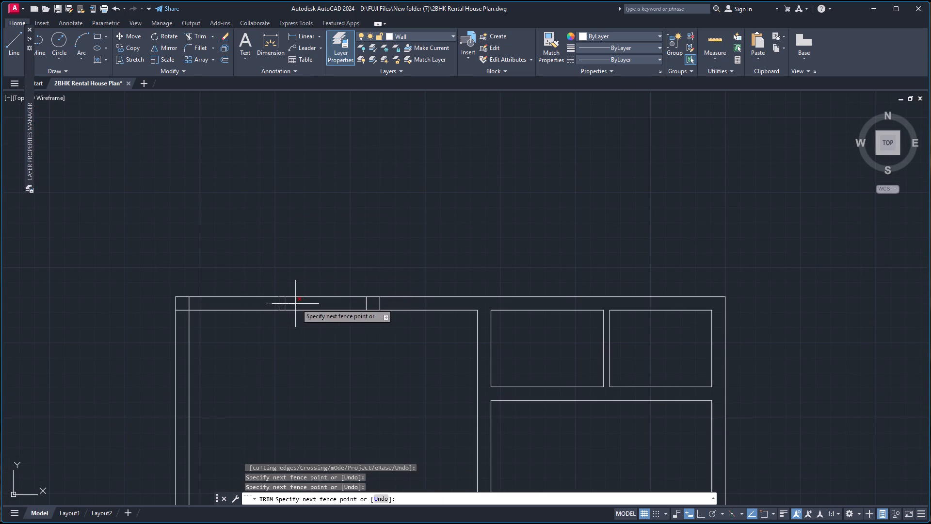
{"action": "left_click", "coordinate": [386, 304]}
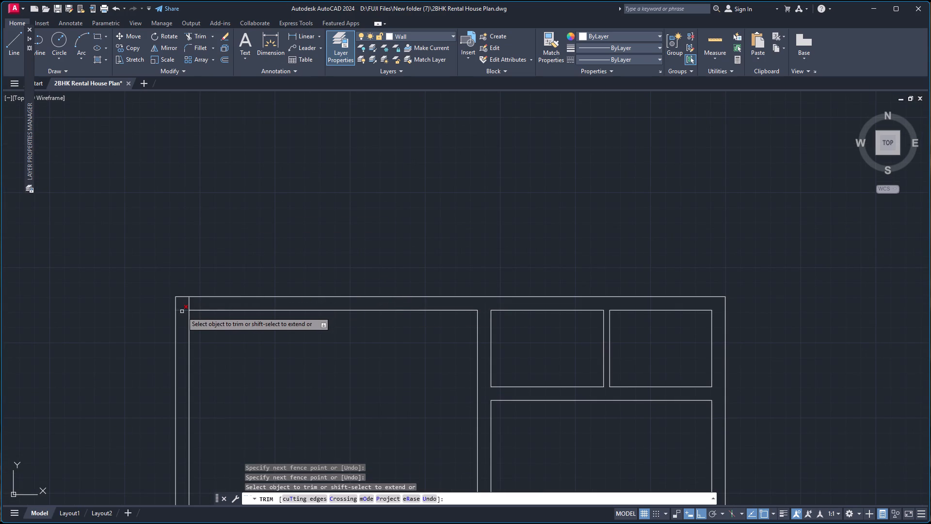
{"action": "left_click", "coordinate": [182, 311]}
{"action": "left_click", "coordinate": [191, 301]}
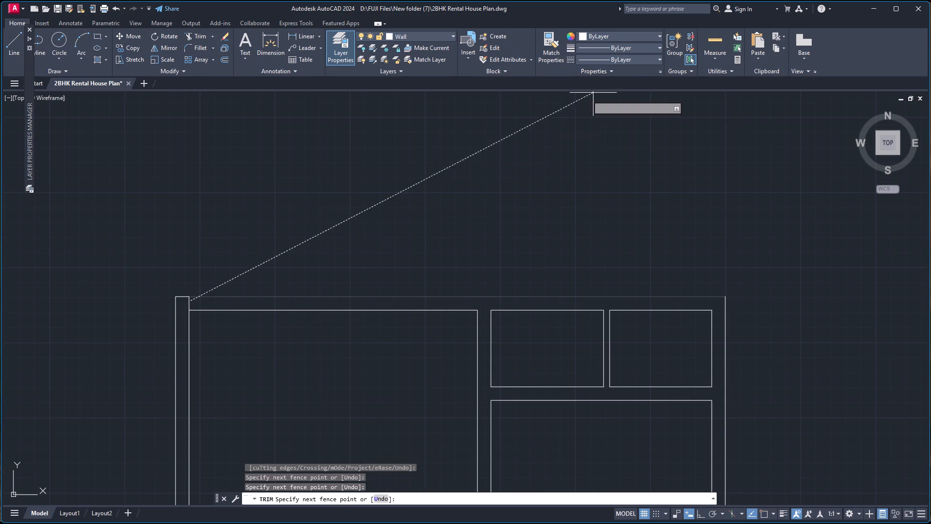
{"action": "left_click", "coordinate": [187, 304]}
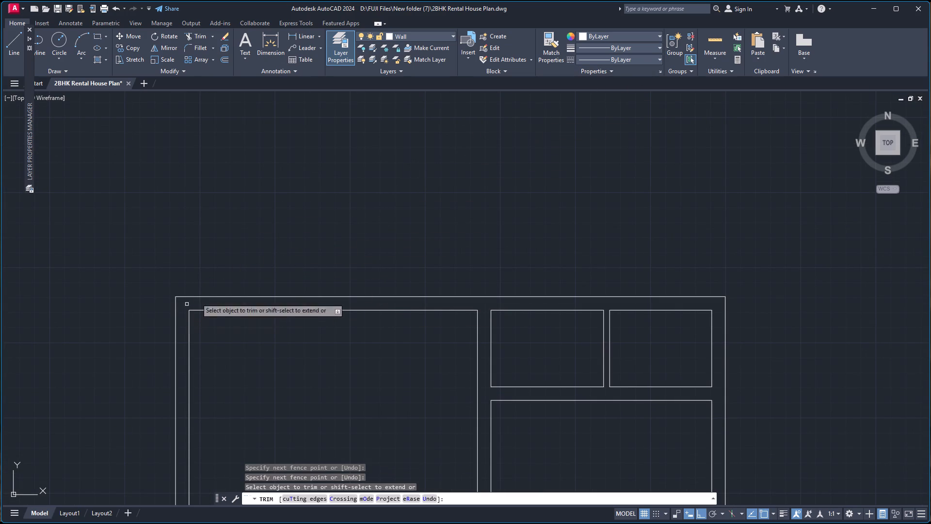
Check the sizes of the upper rooms with Quick Measure.
{"action": "left_click", "coordinate": [706, 40]}
{"action": "scroll", "coordinate": [527, 278], "scroll_direction": "down", "scroll_amount": 4}
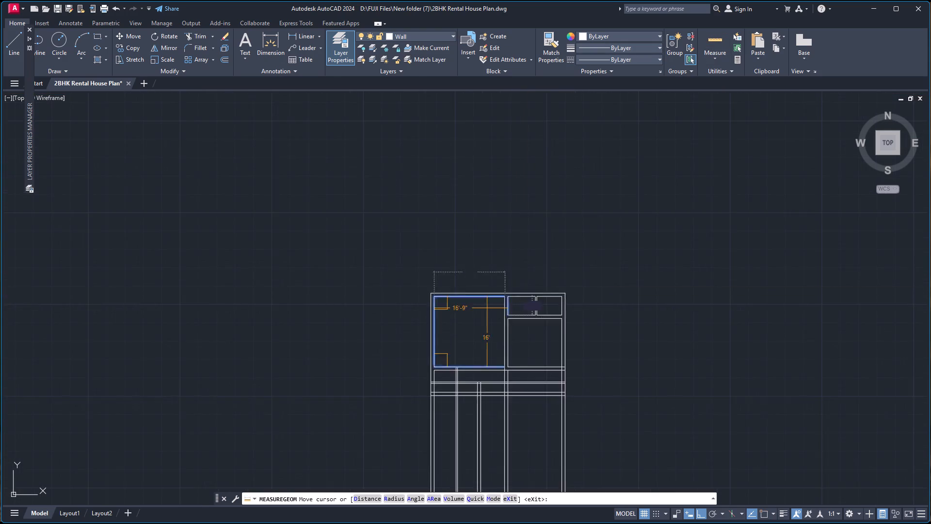
{"action": "scroll", "coordinate": [462, 327], "scroll_direction": "up", "scroll_amount": 2}
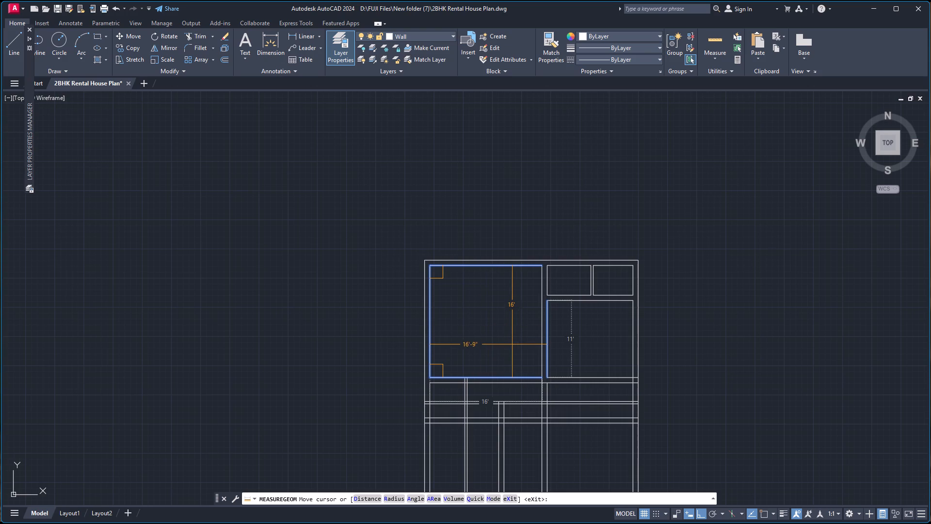
{"action": "key", "text": "Escape"}
Erase all inner walls, the right outer wall and the left wall's inner lines, keeping only the top and left outer lines.
{"action": "scroll", "coordinate": [588, 458], "scroll_direction": "down", "scroll_amount": 3}
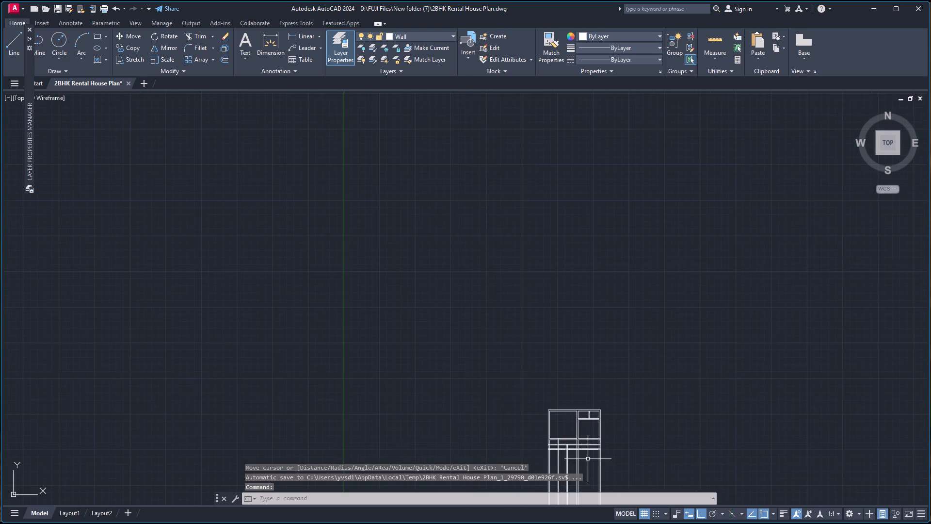
{"action": "scroll", "coordinate": [585, 473], "scroll_direction": "up", "scroll_amount": 4}
{"action": "scroll", "coordinate": [589, 457], "scroll_direction": "down", "scroll_amount": 3}
{"action": "scroll", "coordinate": [590, 444], "scroll_direction": "up", "scroll_amount": 2}
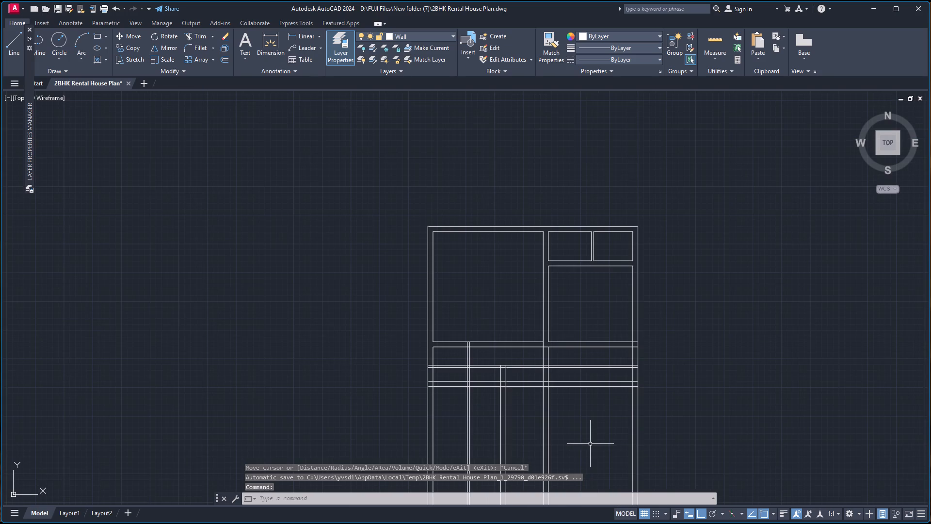
{"action": "scroll", "coordinate": [590, 428], "scroll_direction": "up", "scroll_amount": 1}
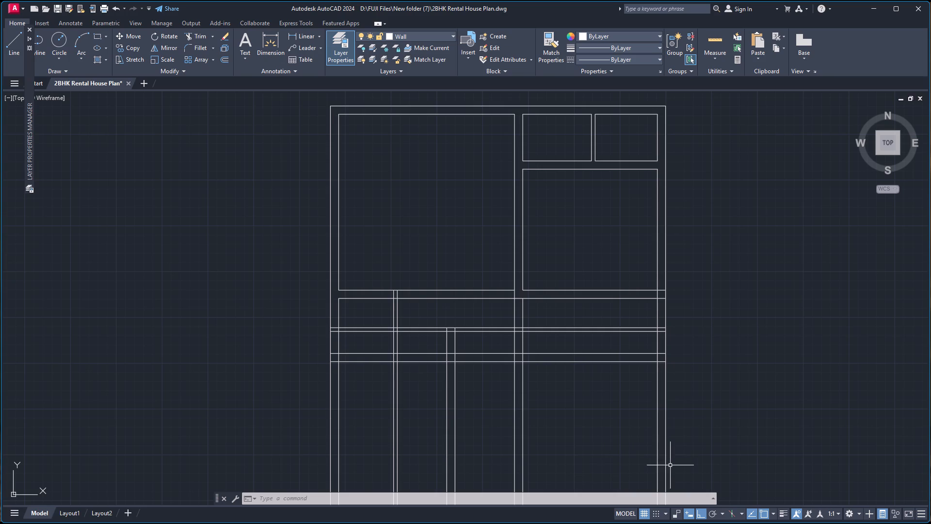
{"action": "left_click", "coordinate": [693, 465]}
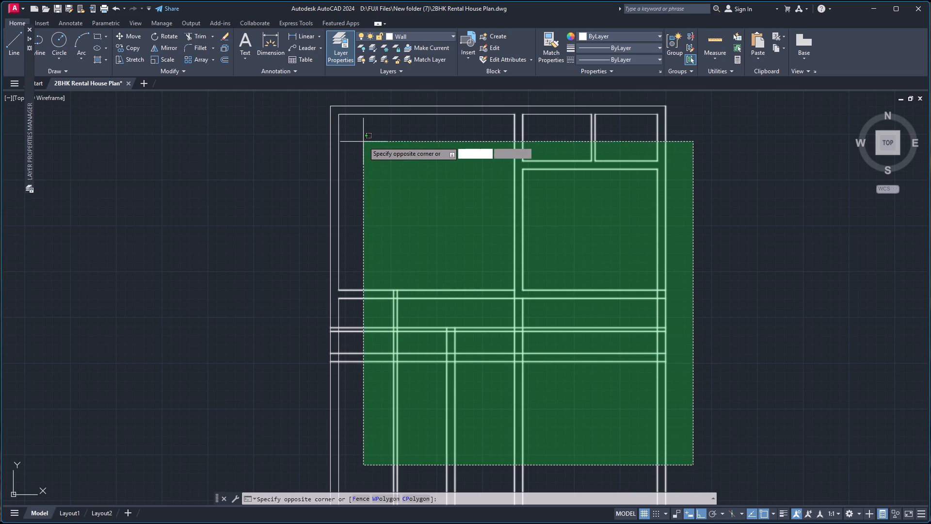
{"action": "left_click", "coordinate": [360, 113]}
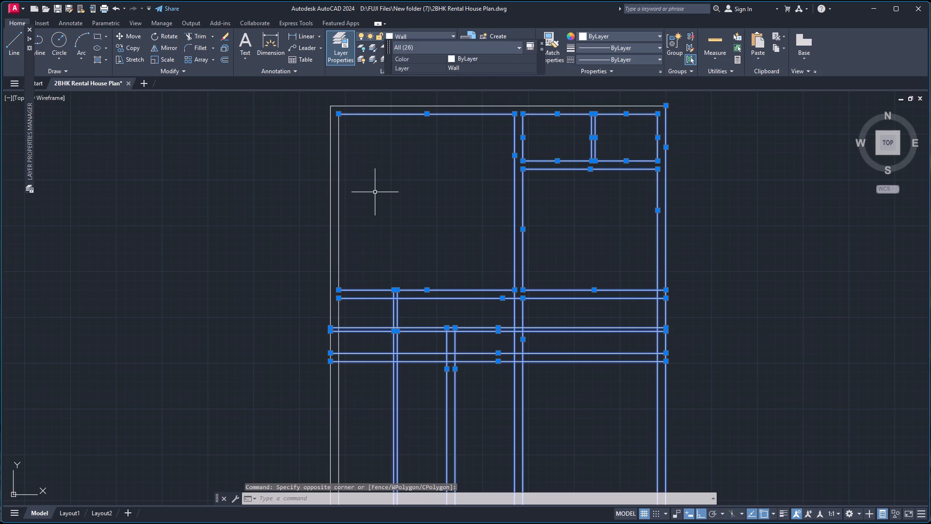
{"action": "key", "text": "Delete"}
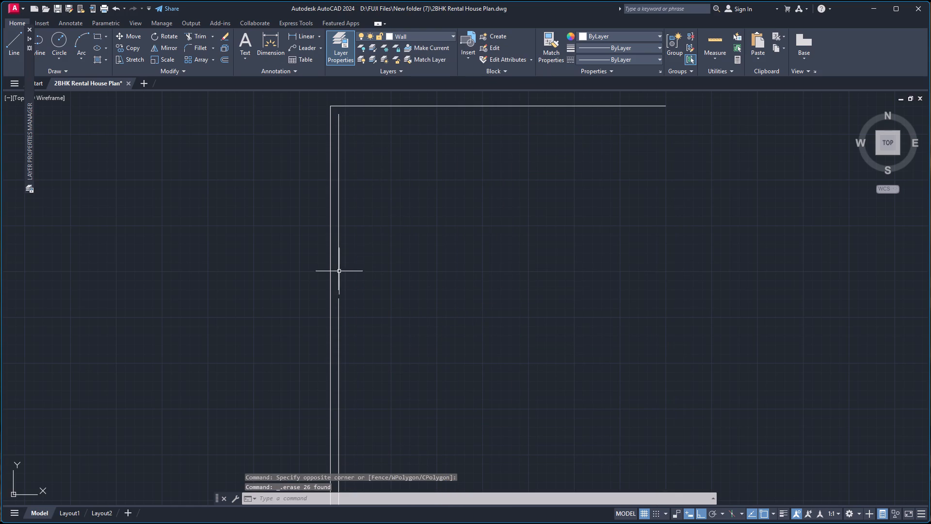
{"action": "left_click", "coordinate": [338, 274]}
{"action": "left_click", "coordinate": [338, 313]}
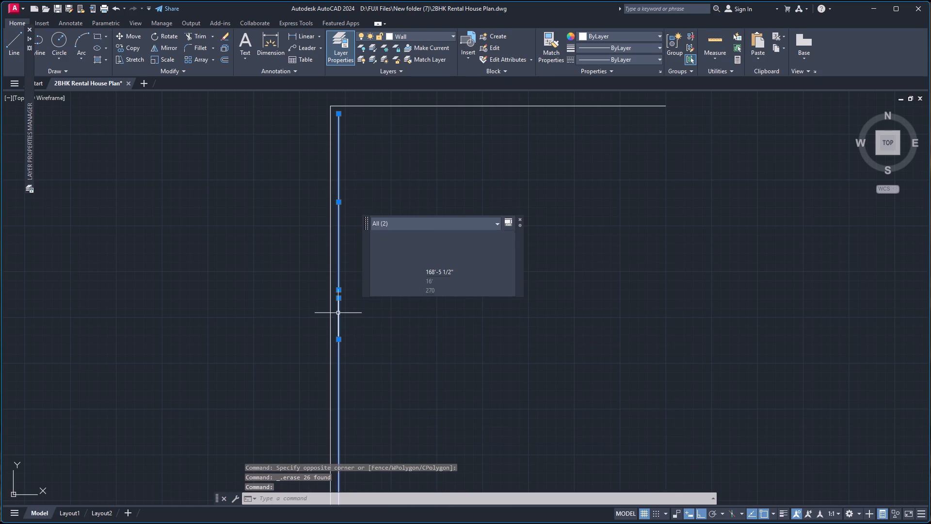
{"action": "key", "text": "Delete"}
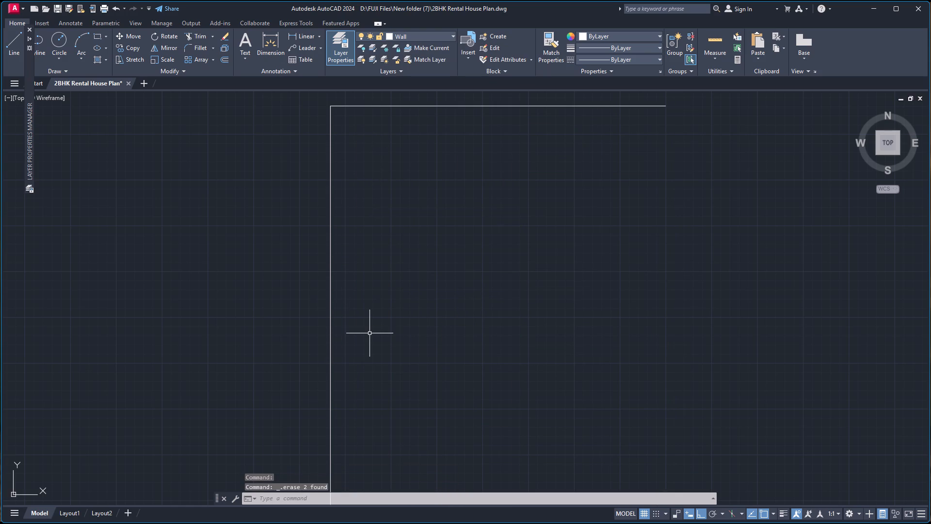
Offset the top and left outer lines 9" inward to form the outer walls.
{"action": "key", "text": "o"}
{"action": "key", "text": "Return"}
{"action": "key", "text": "Return"}
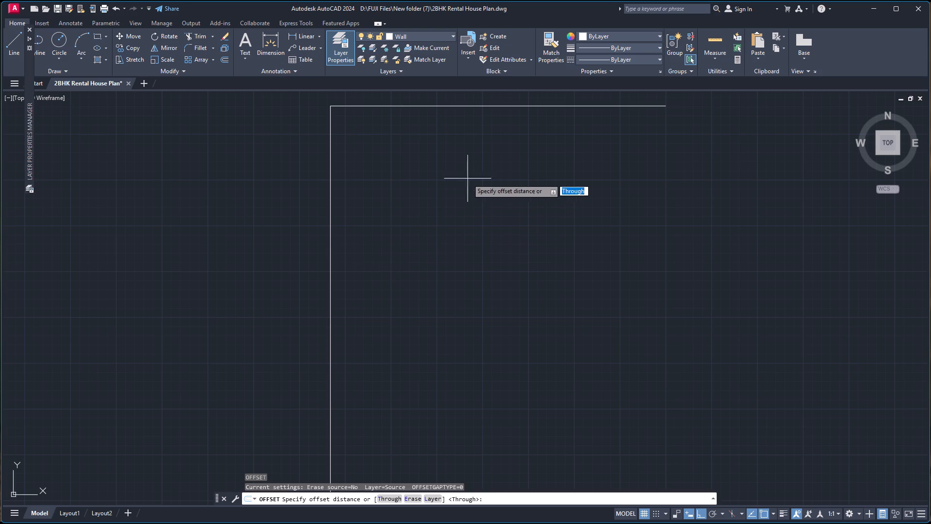
{"action": "left_click", "coordinate": [477, 105]}
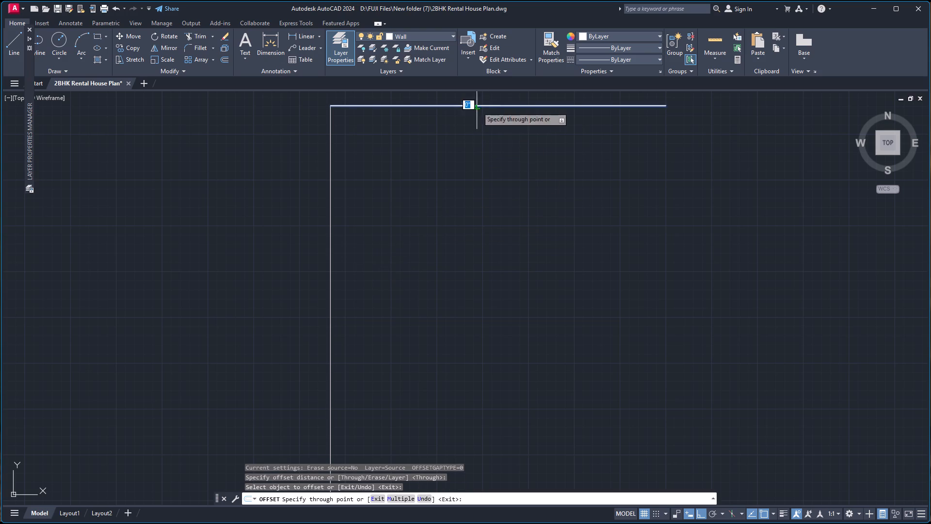
{"action": "key", "text": "9"}
{"action": "key", "text": "Return"}
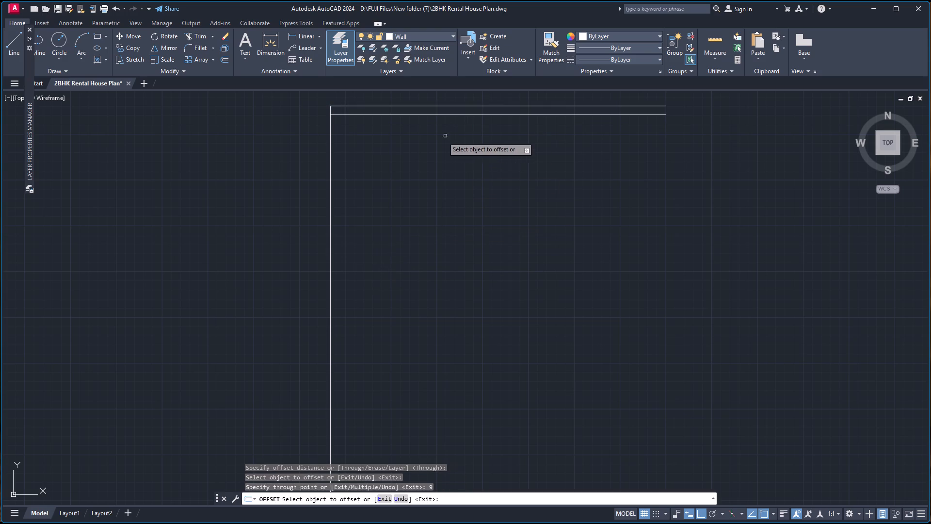
{"action": "left_click", "coordinate": [330, 216]}
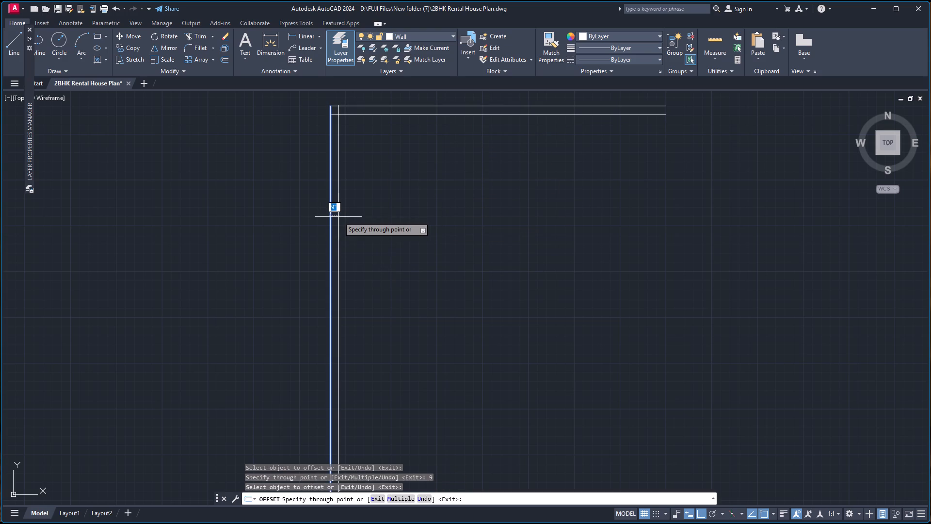
{"action": "key", "text": "9"}
{"action": "key", "text": "Return"}
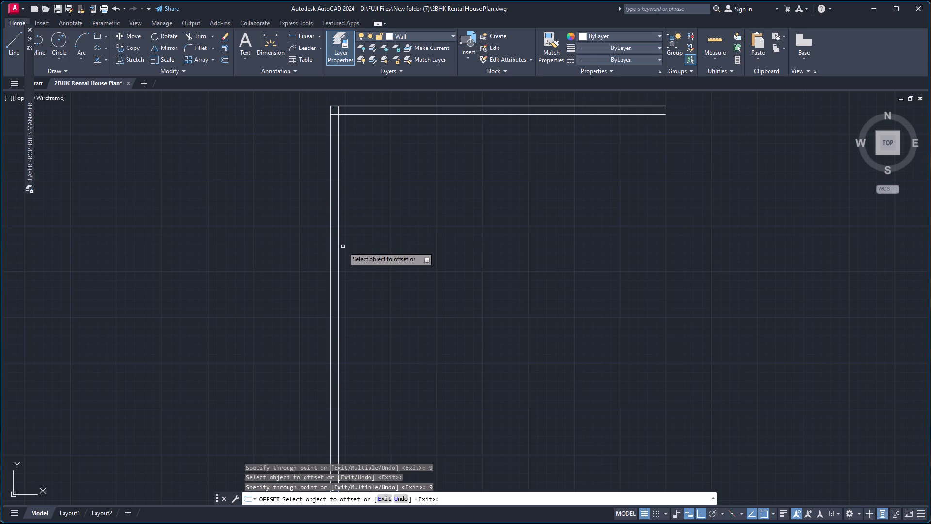
Offset the left wall's inner line 10' to the right, and offset that new line 9" to form a vertical wall.
{"action": "left_click", "coordinate": [338, 257]}
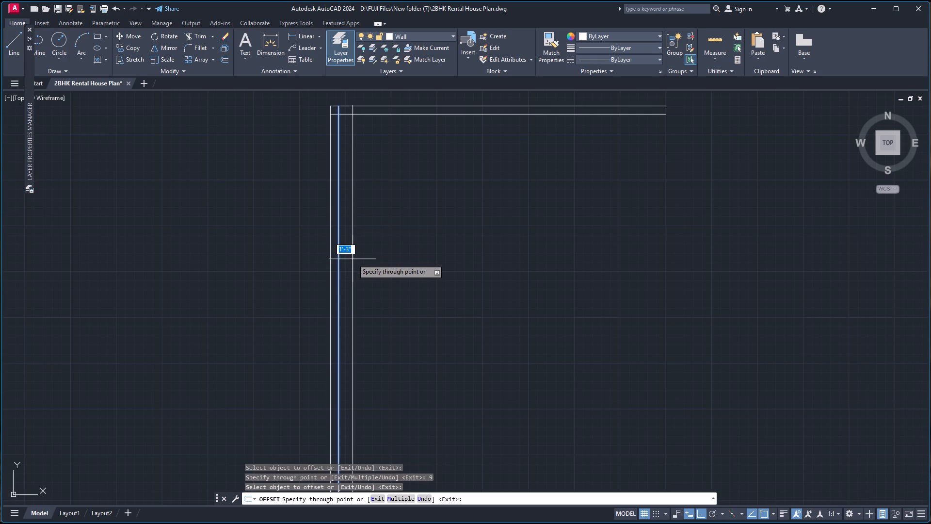
{"action": "type", "text": "10"}
{"action": "key", "text": "apostrophe"}
{"action": "key", "text": "Return"}
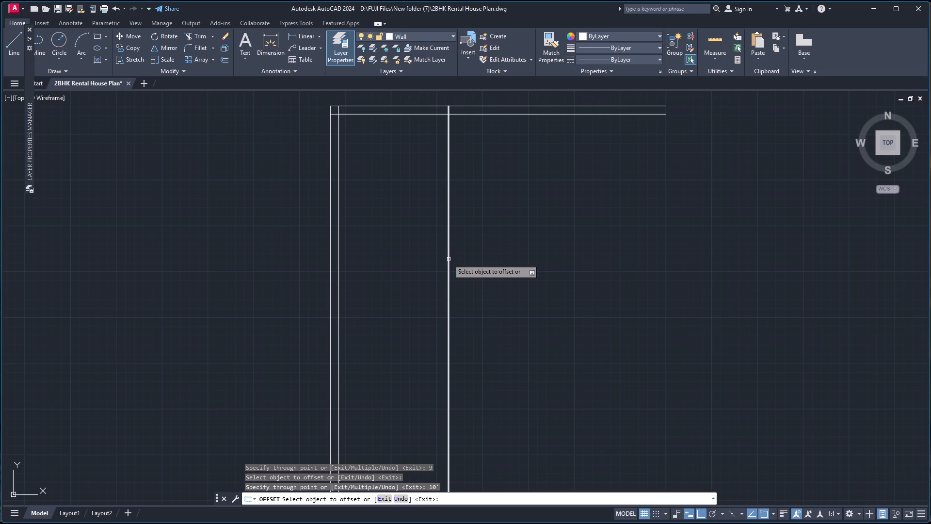
{"action": "left_click", "coordinate": [450, 260]}
{"action": "left_click", "coordinate": [448, 262]}
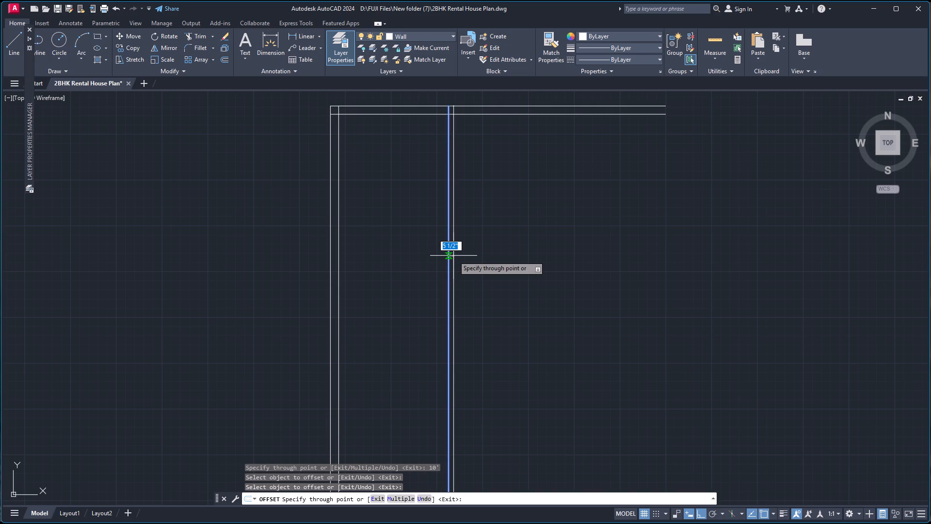
{"action": "key", "text": "9"}
{"action": "key", "text": "Return"}
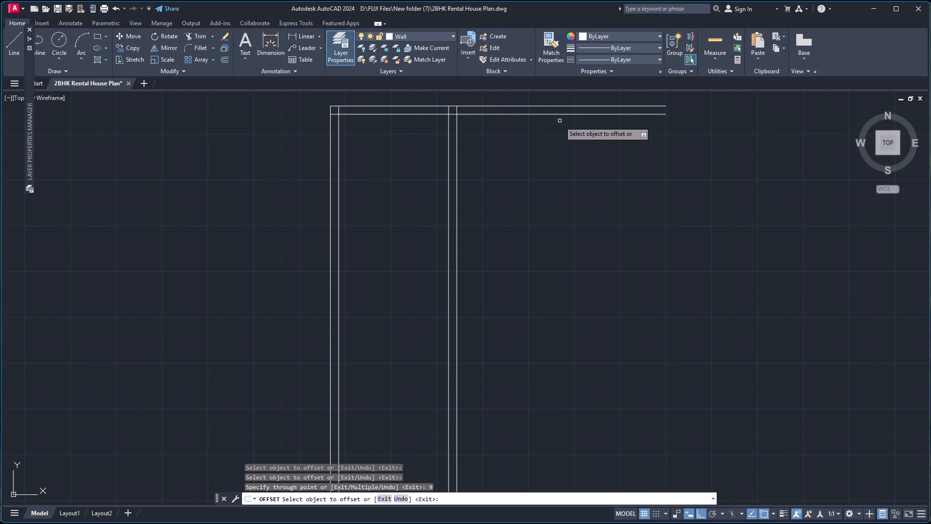
Offset the right face of the middle vertical wall 12'-3" to the right.
{"action": "left_click", "coordinate": [457, 242]}
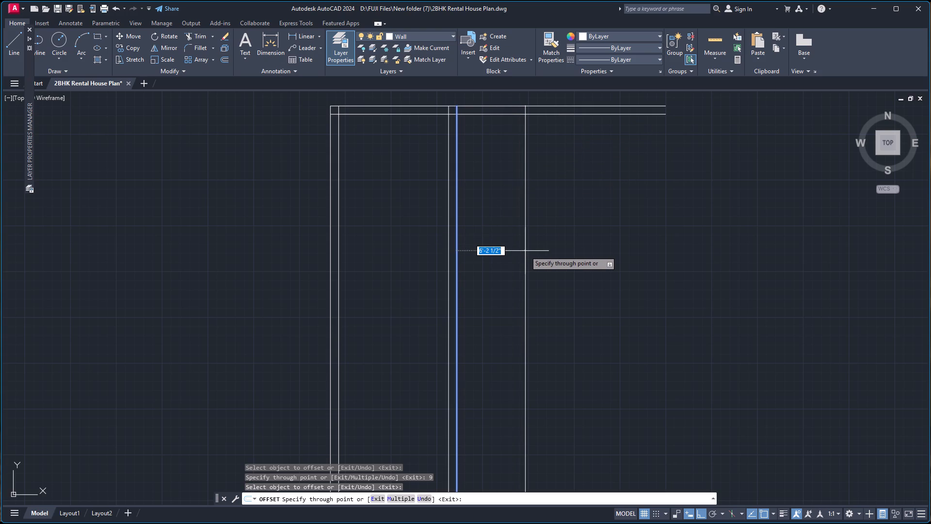
{"action": "type", "text": "12"}
{"action": "type", "text": "'-3"}
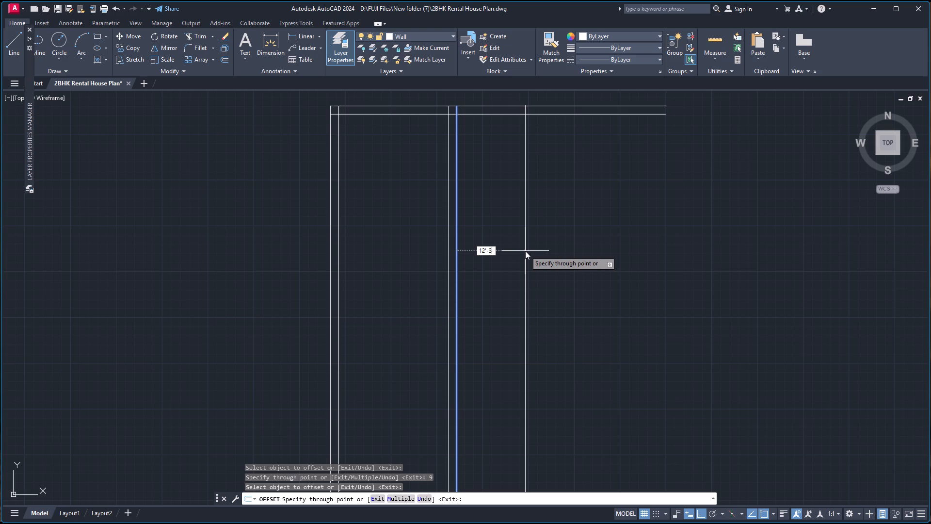
{"action": "key", "text": "Return"}
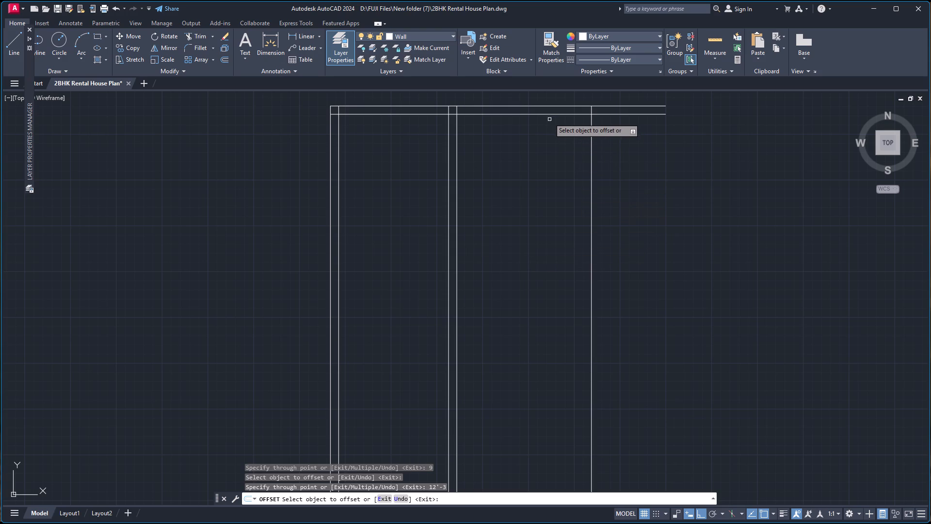
Offset the top wall's inner line 4'-3" down, and offset that new line 9" to form a horizontal wall.
{"action": "left_click", "coordinate": [547, 115]}
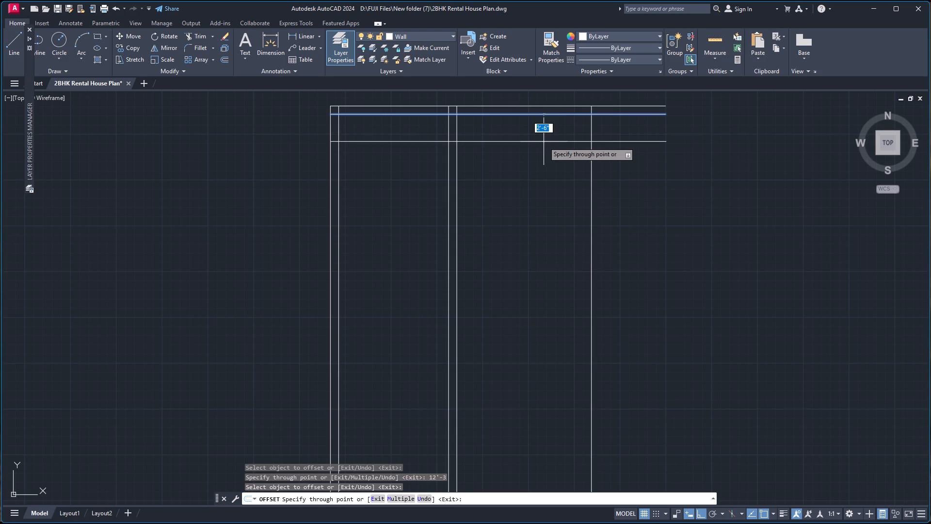
{"action": "type", "text": "4'-"}
{"action": "key", "text": "3"}
{"action": "key", "text": "Return"}
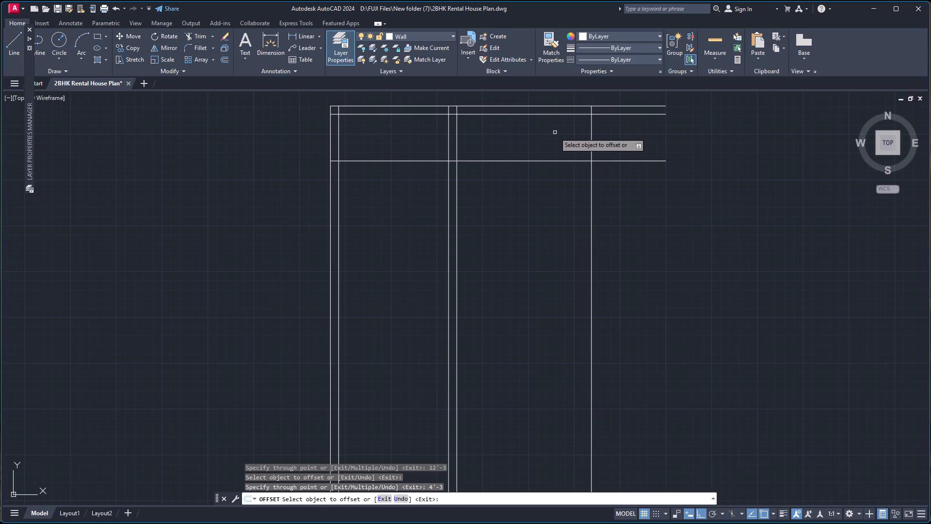
{"action": "left_click", "coordinate": [539, 160]}
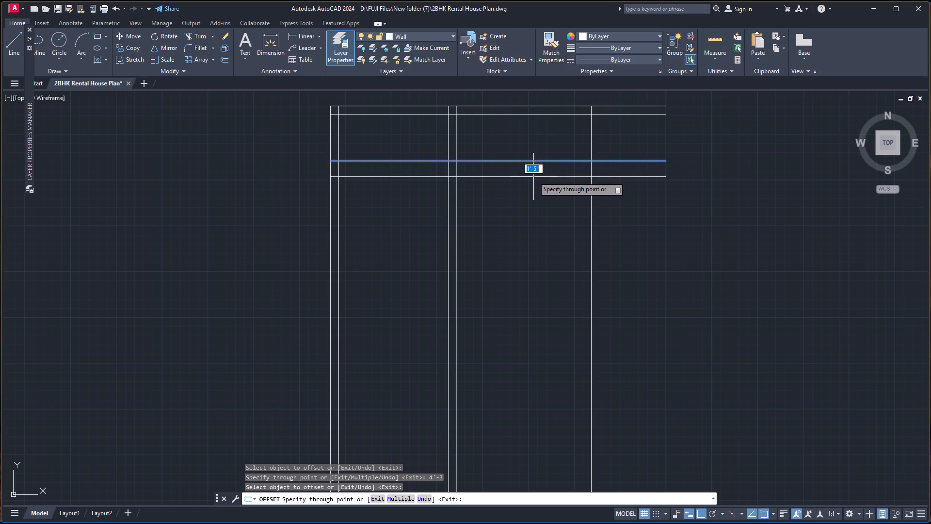
{"action": "key", "text": "9"}
{"action": "key", "text": "Return"}
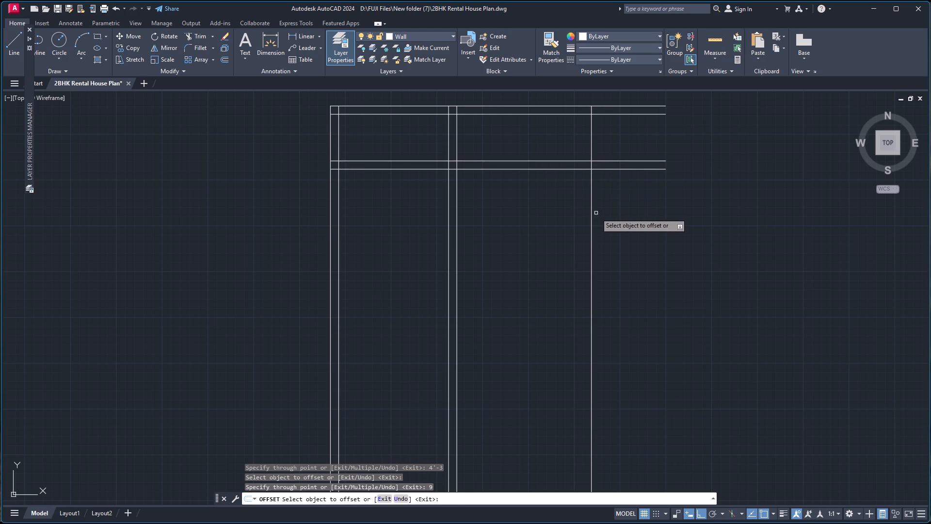
Offset the rightmost vertical line 9" outward to form the right outer wall.
{"action": "left_click", "coordinate": [591, 220]}
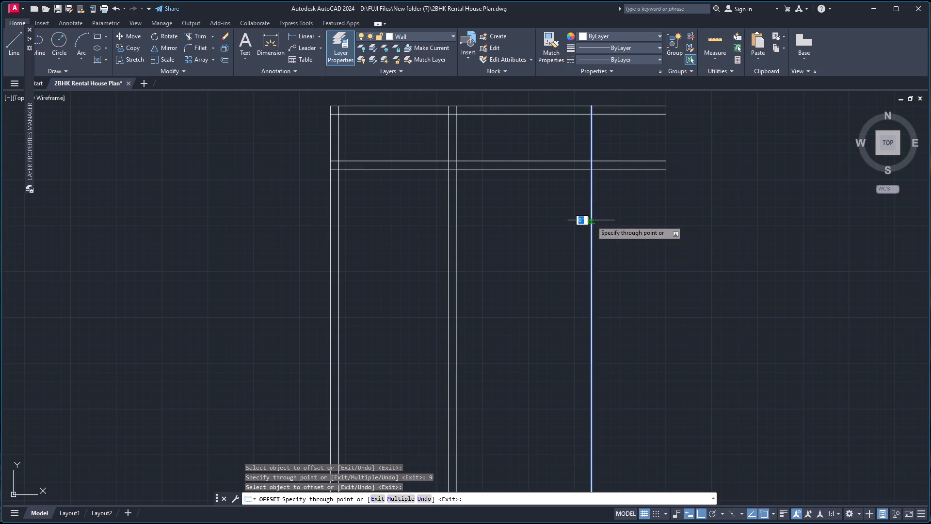
{"action": "key", "text": "9"}
{"action": "key", "text": "Return"}
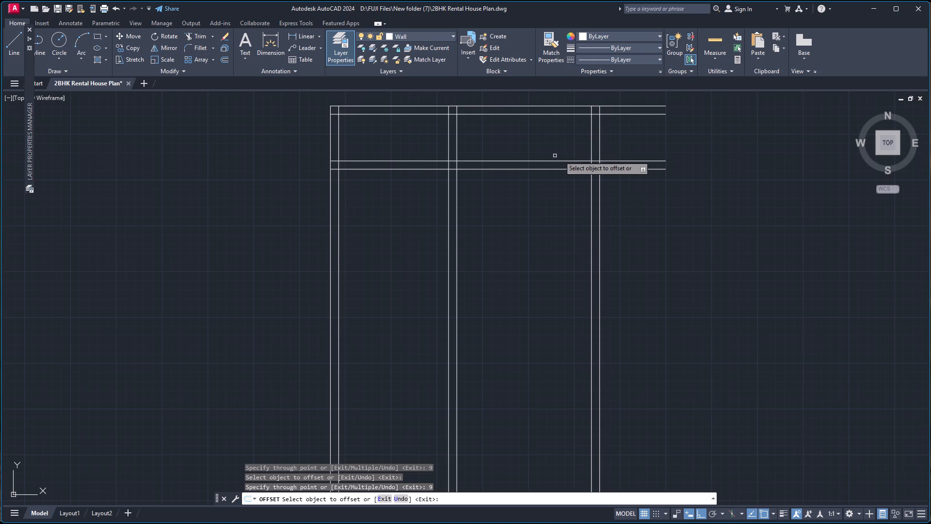
Offset the right wall's inner line 5'-8" to the left, and offset that new line 4" left to form a partition.
{"action": "left_click", "coordinate": [592, 153]}
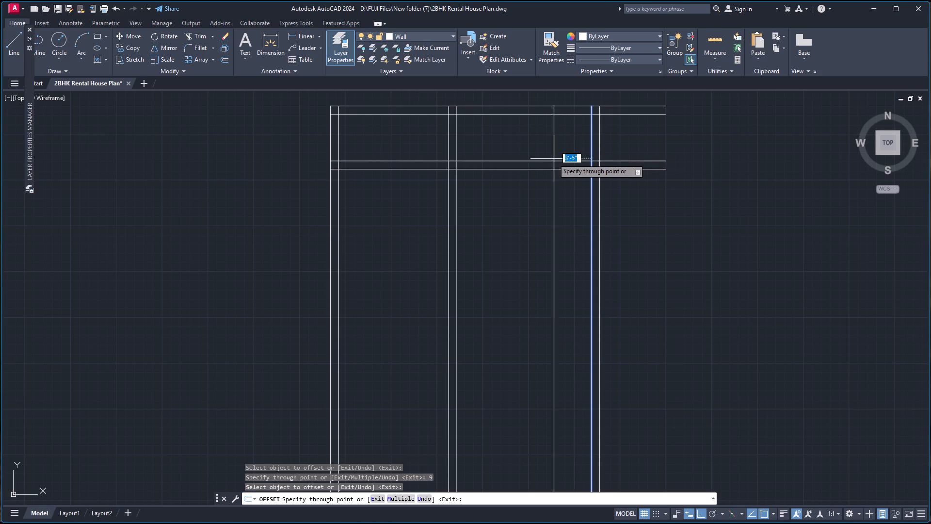
{"action": "type", "text": "5'"}
{"action": "type", "text": "-8"}
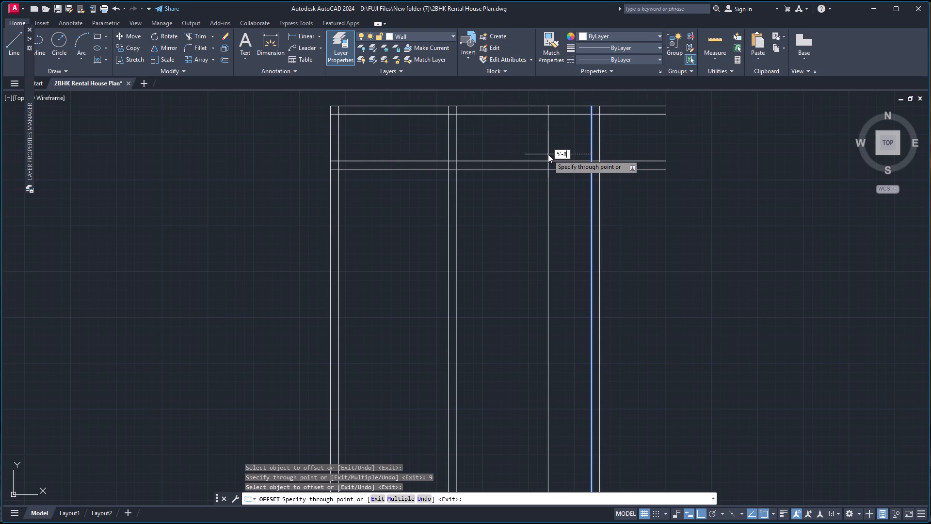
{"action": "key", "text": "Return"}
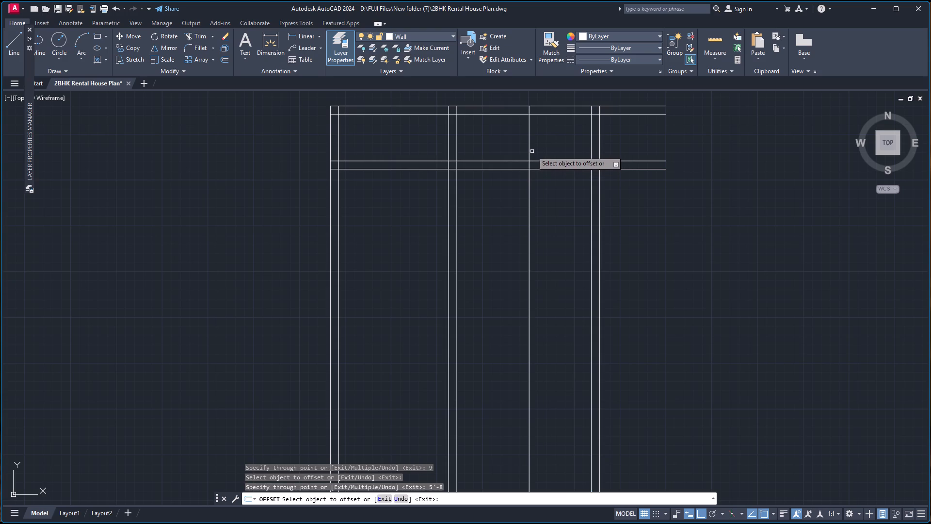
{"action": "left_click", "coordinate": [529, 147]}
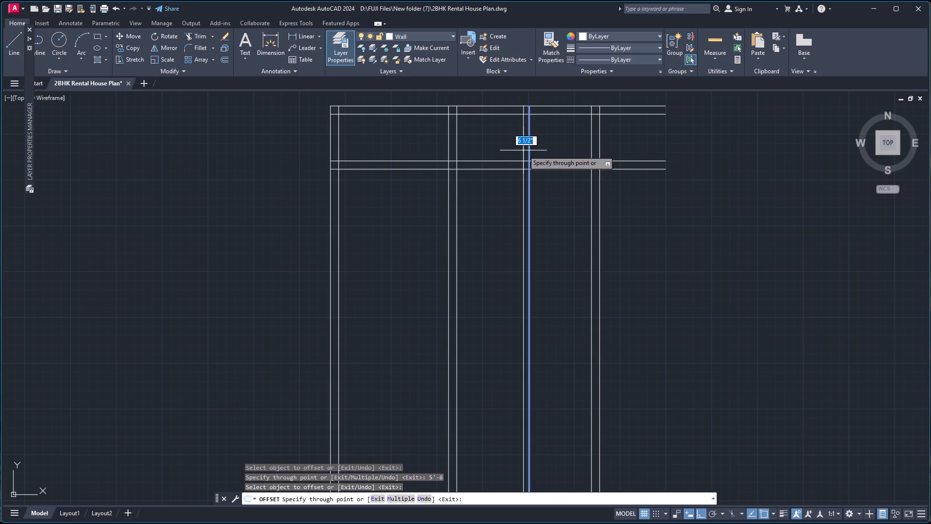
{"action": "key", "text": "4"}
{"action": "key", "text": "Return"}
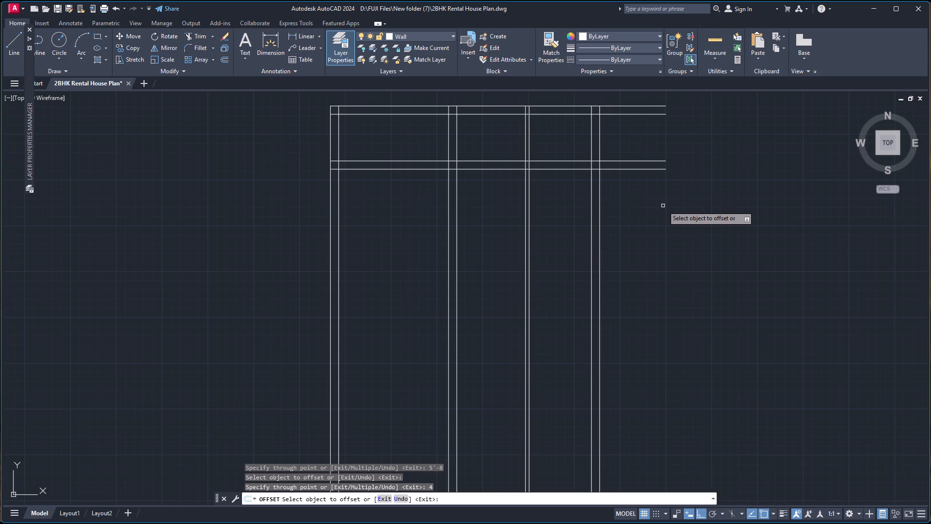
{"action": "key", "text": "Escape"}
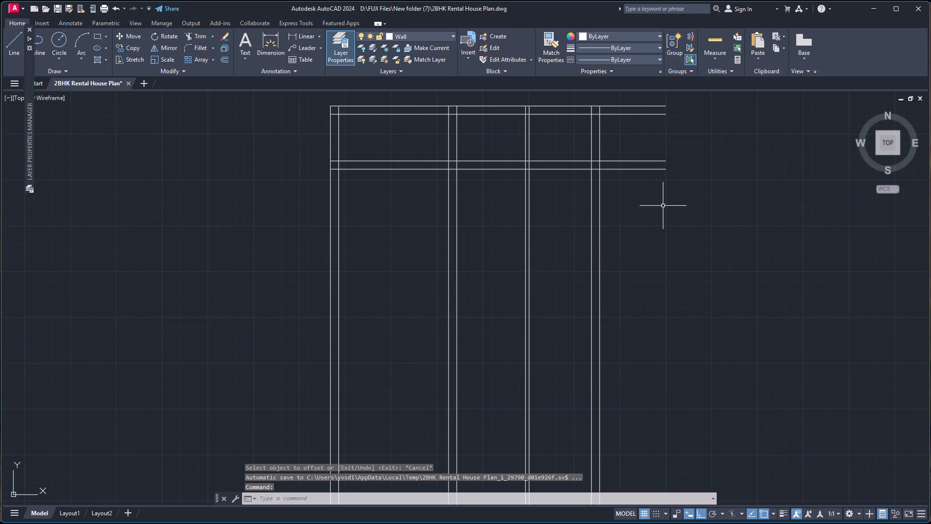
Trim the horizontal wall lines projecting past the right outer wall and the 4" partition lines below the horizontal wall.
{"action": "type", "text": "tr"}
{"action": "key", "text": "Return"}
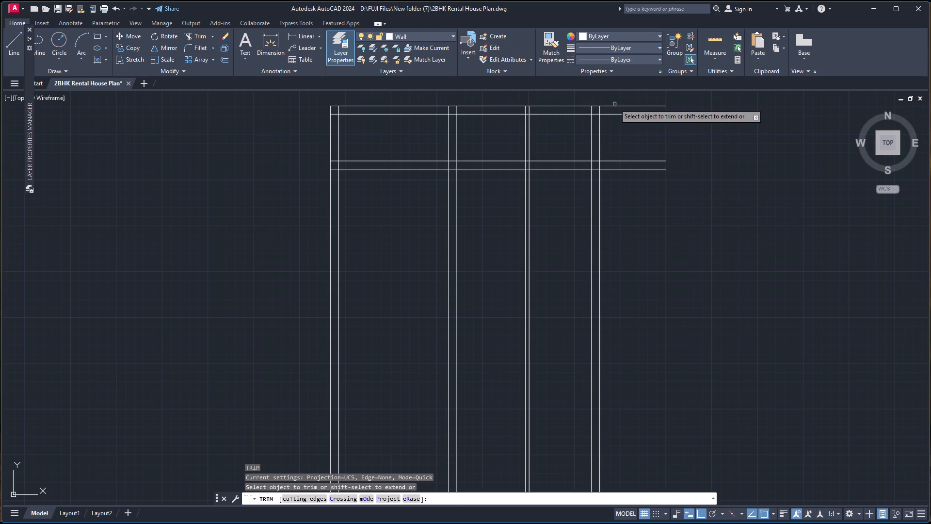
{"action": "left_click", "coordinate": [621, 93]}
{"action": "left_click", "coordinate": [628, 209]}
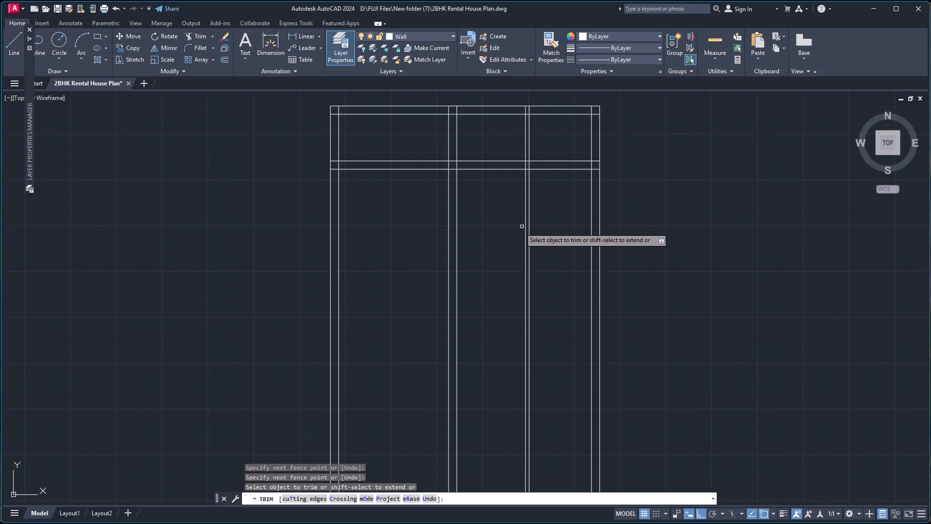
{"action": "left_click", "coordinate": [517, 229]}
{"action": "left_click", "coordinate": [564, 229]}
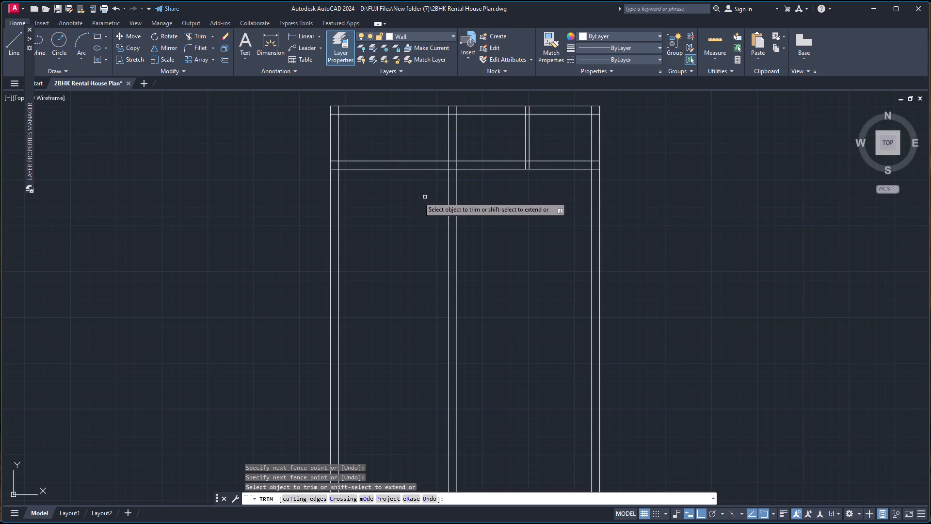
Trim the horizontal wall's two lines out of the left room and out of the left outer wall's thickness.
{"action": "left_click", "coordinate": [398, 147]}
{"action": "left_click", "coordinate": [397, 197]}
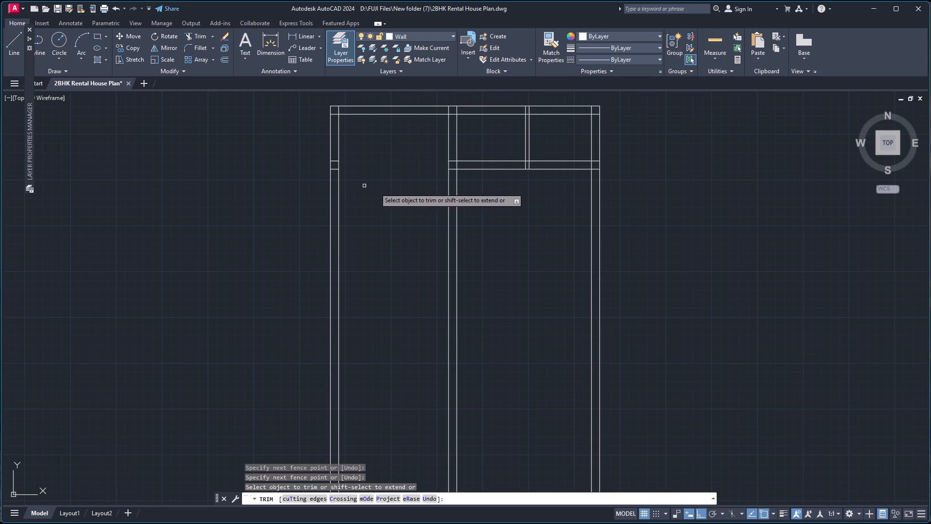
{"action": "scroll", "coordinate": [405, 190], "scroll_direction": "up", "scroll_amount": 2}
{"action": "left_click", "coordinate": [228, 103]}
{"action": "left_click", "coordinate": [227, 144]}
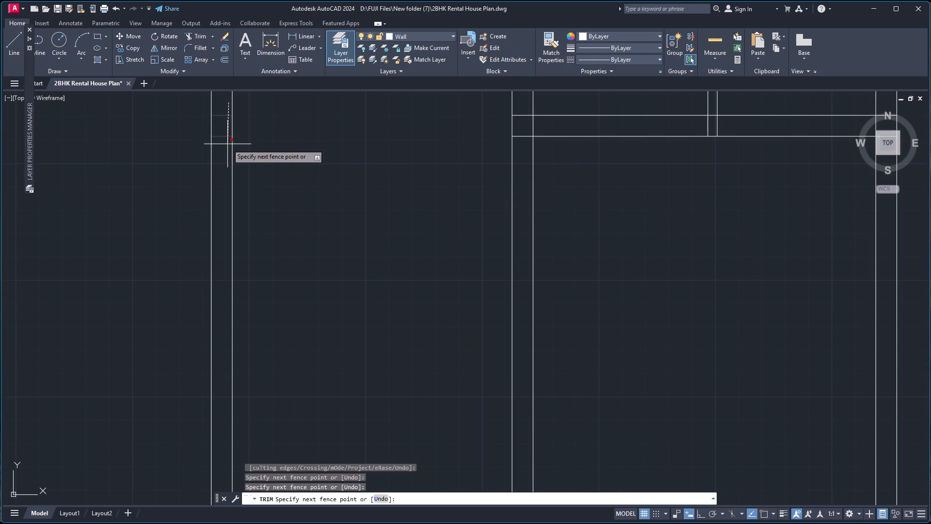
Trim the overlapping lines at the top-left wall corner and open the junction of the middle vertical wall with the top wall.
{"action": "scroll", "coordinate": [247, 146], "scroll_direction": "down", "scroll_amount": 5}
{"action": "scroll", "coordinate": [248, 116], "scroll_direction": "up", "scroll_amount": 6}
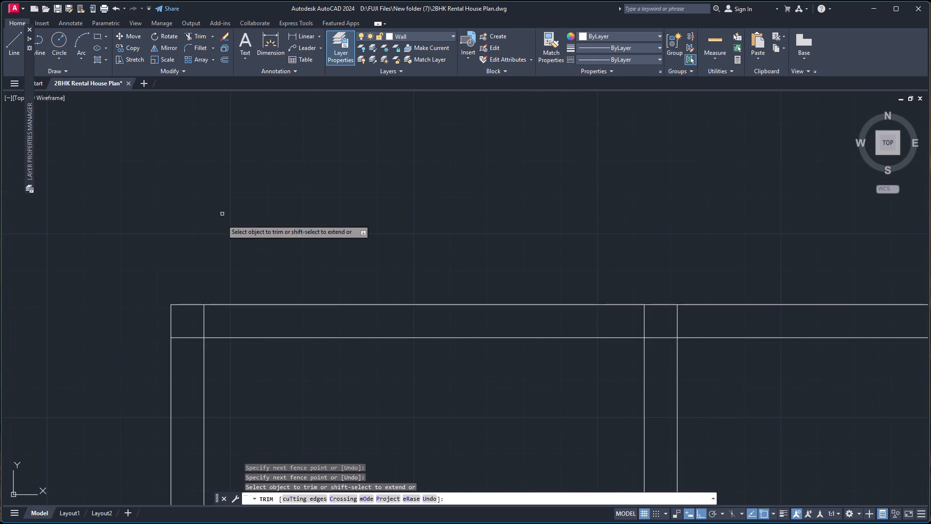
{"action": "left_click", "coordinate": [188, 345]}
{"action": "left_click", "coordinate": [208, 320]}
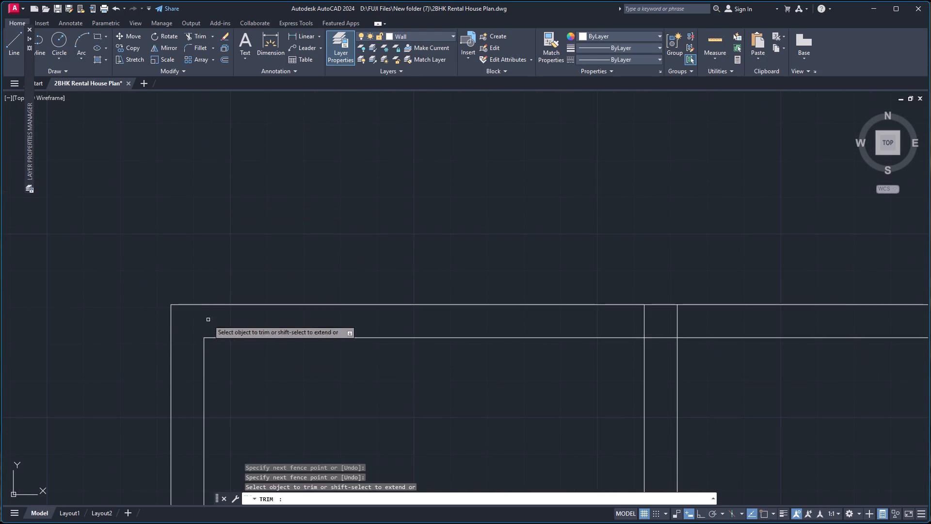
{"action": "left_click", "coordinate": [621, 320]}
{"action": "left_click", "coordinate": [682, 321]}
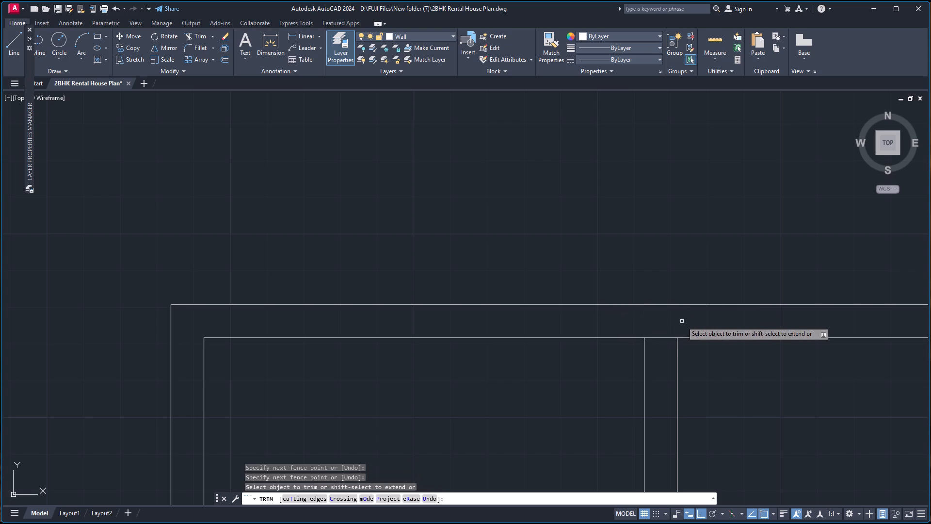
{"action": "left_click", "coordinate": [660, 339]}
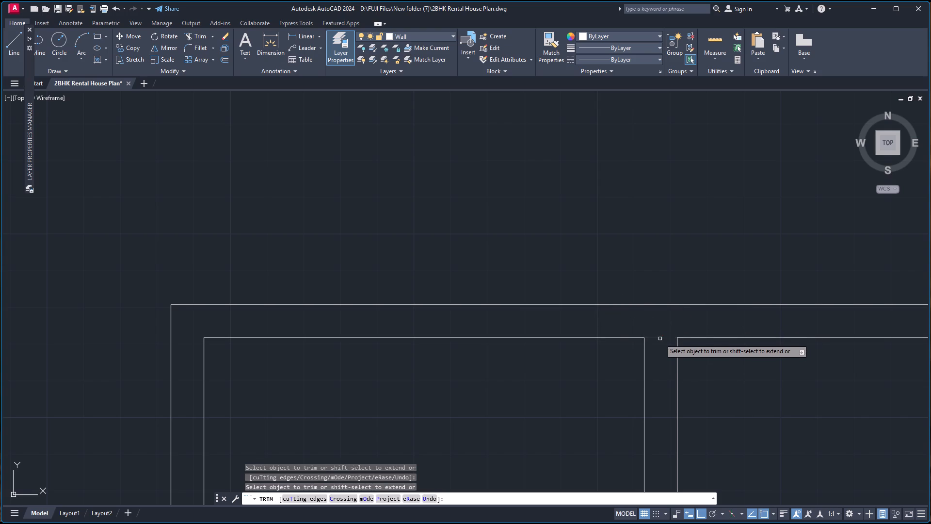
Trim the overlapping lines where the 4" partition meets the top wall and at the top-right outer wall corner.
{"action": "scroll", "coordinate": [661, 334], "scroll_direction": "down", "scroll_amount": 4}
{"action": "scroll", "coordinate": [718, 326], "scroll_direction": "up", "scroll_amount": 3}
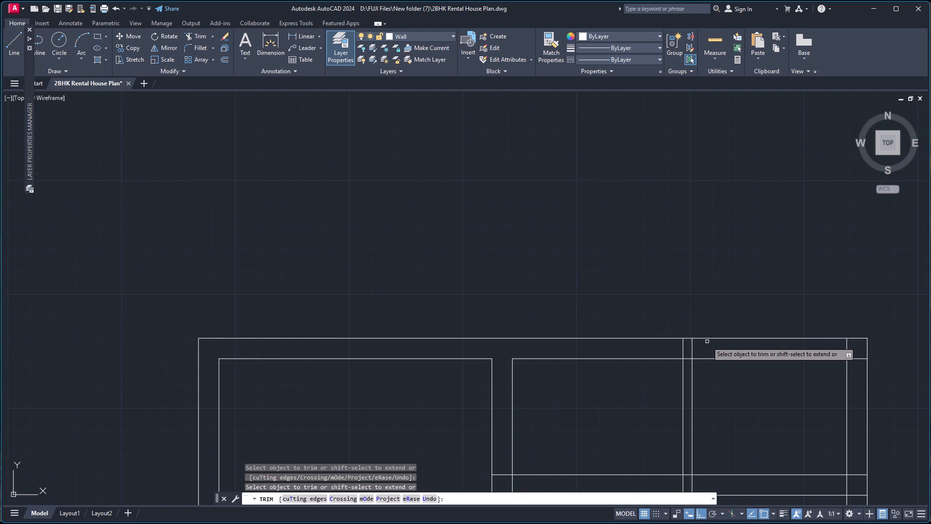
{"action": "left_click", "coordinate": [690, 359]}
{"action": "left_click", "coordinate": [680, 349]}
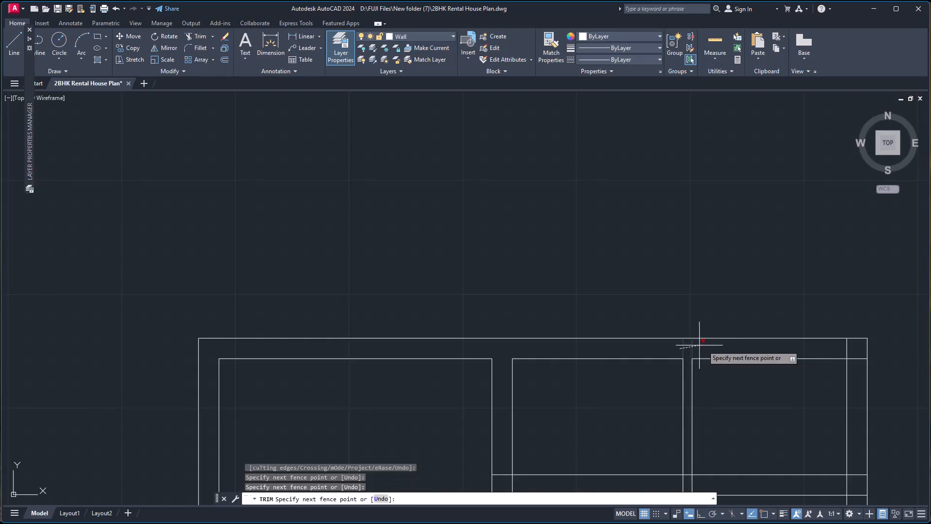
{"action": "left_click", "coordinate": [703, 345]}
{"action": "left_click", "coordinate": [842, 349]}
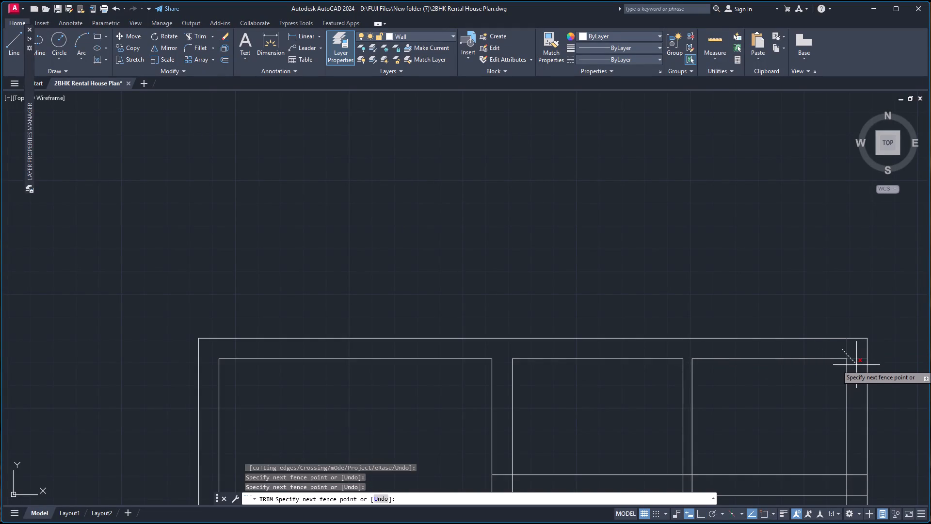
{"action": "left_click", "coordinate": [856, 365]}
Trim the crossing lines where the 9" horizontal wall meets the right outer wall.
{"action": "scroll", "coordinate": [835, 359], "scroll_direction": "down", "scroll_amount": 3}
{"action": "scroll", "coordinate": [842, 410], "scroll_direction": "up", "scroll_amount": 3}
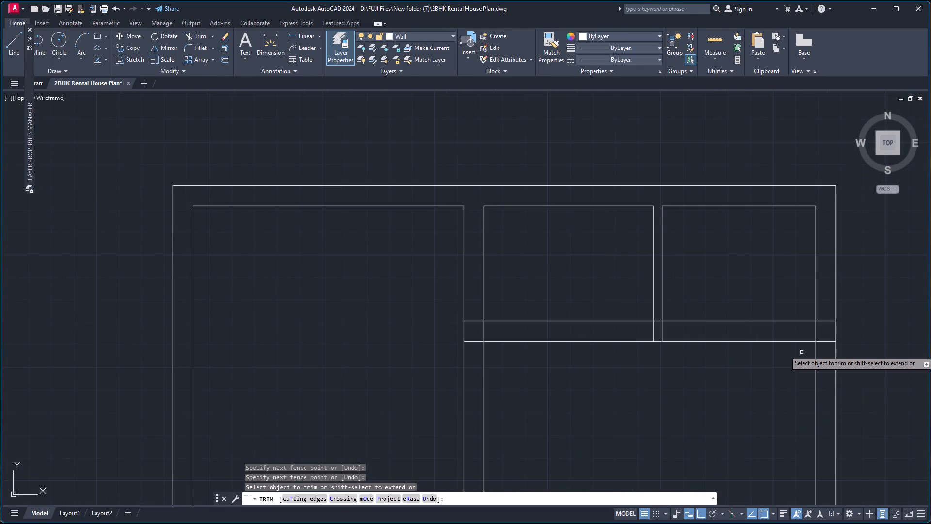
{"action": "left_click", "coordinate": [816, 333]}
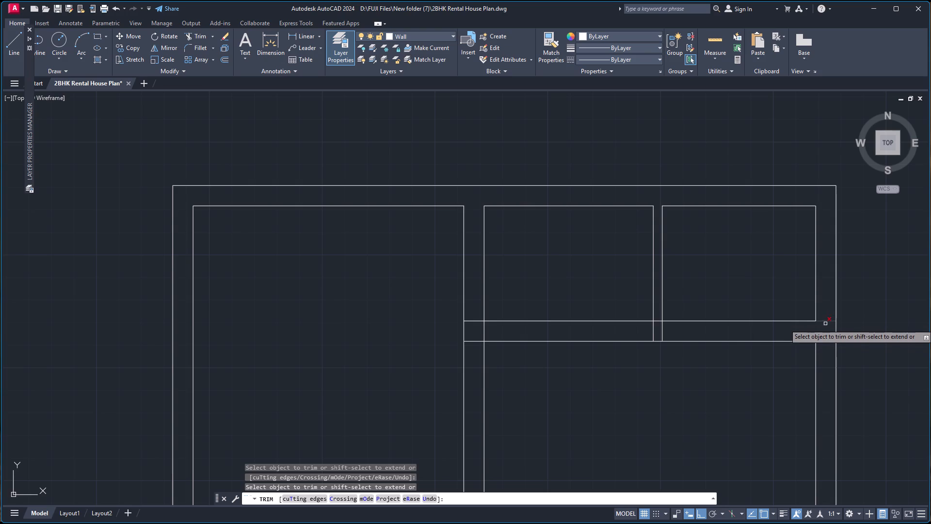
{"action": "left_click", "coordinate": [826, 322]}
{"action": "left_click", "coordinate": [826, 341]}
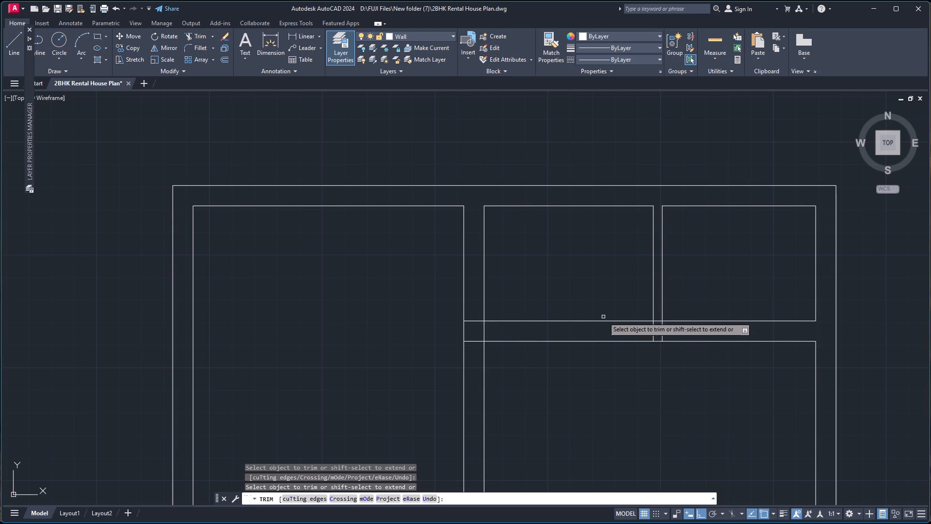
Trim the crossing lines where the horizontal wall meets the middle vertical wall and the 4" partition.
{"action": "left_click", "coordinate": [478, 313]}
{"action": "left_click", "coordinate": [479, 352]}
{"action": "left_click", "coordinate": [482, 332]}
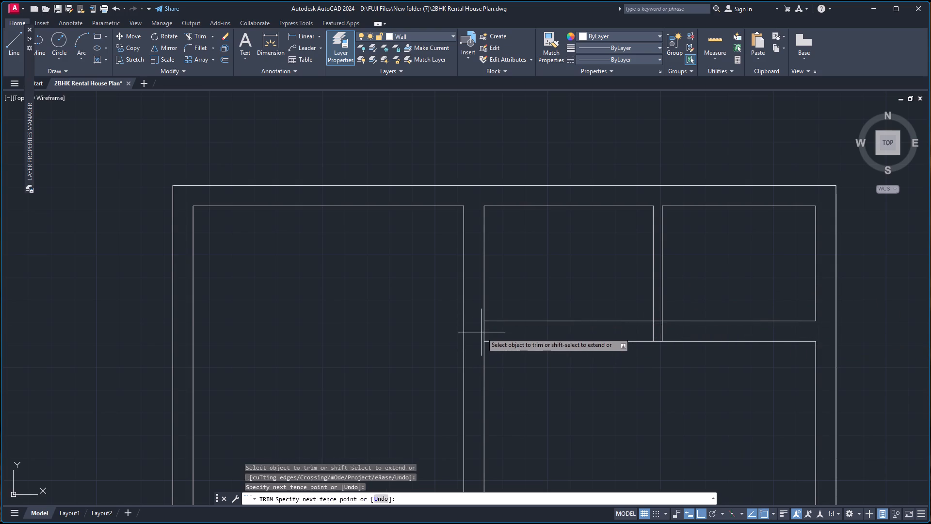
{"action": "left_click", "coordinate": [681, 333]}
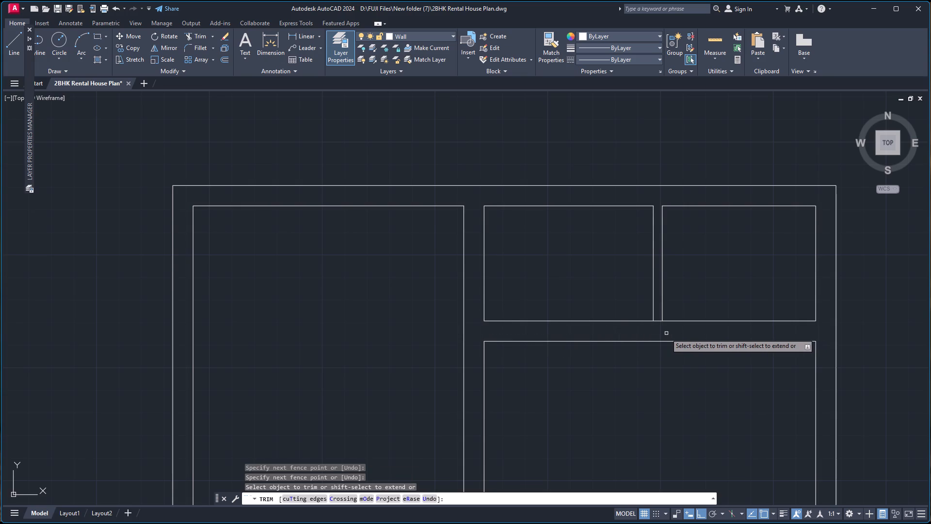
{"action": "left_click", "coordinate": [657, 321]}
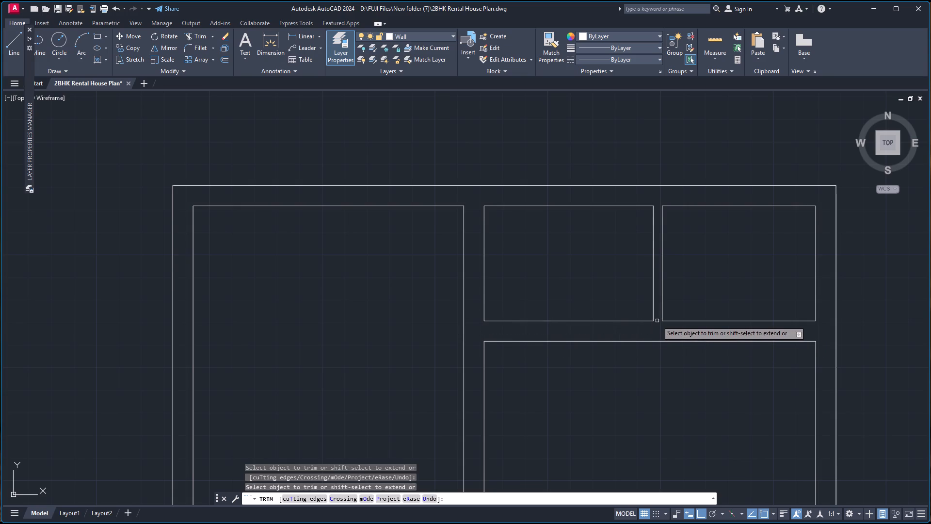
{"action": "scroll", "coordinate": [615, 246], "scroll_direction": "down", "scroll_amount": 3}
{"action": "scroll", "coordinate": [608, 243], "scroll_direction": "up", "scroll_amount": 1}
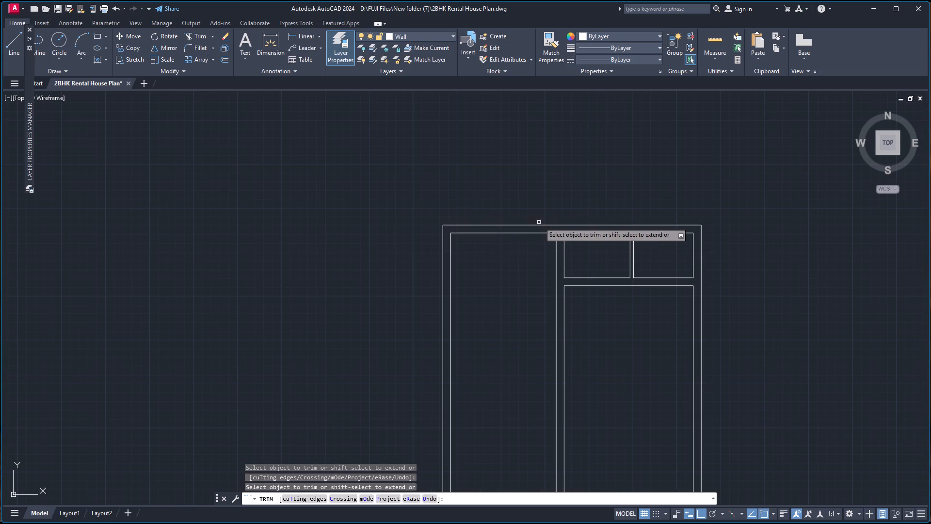
{"action": "key", "text": "Escape"}
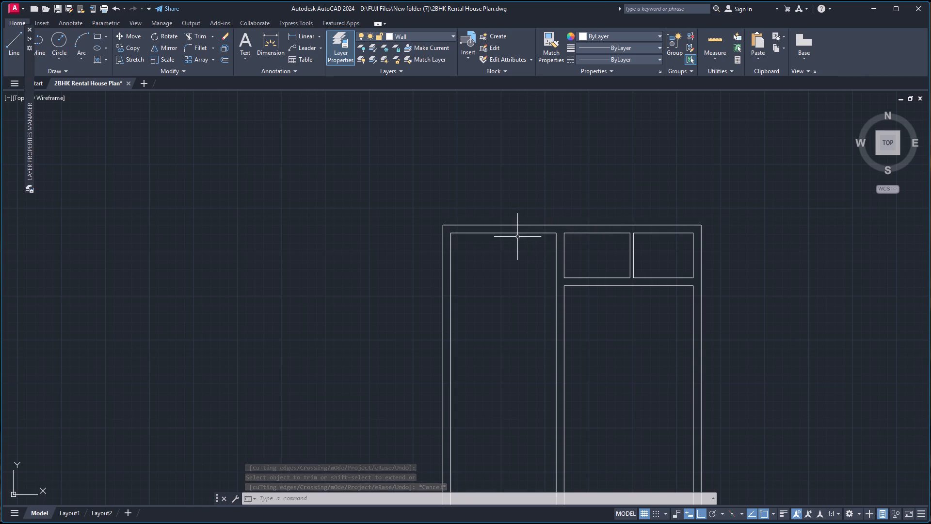
Draw a line across the top of the 9" middle vertical wall, connecting its two faces along the top wall's inner line.
{"action": "scroll", "coordinate": [556, 234], "scroll_direction": "up", "scroll_amount": 4}
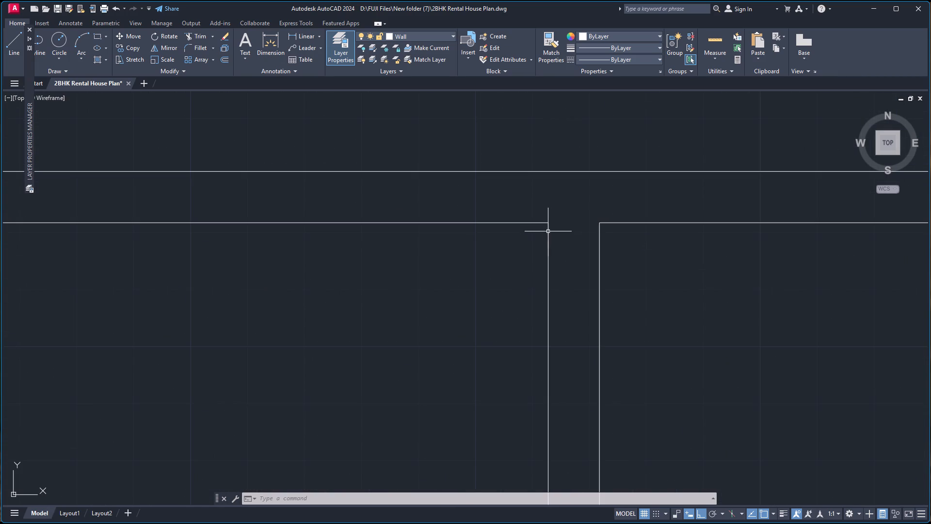
{"action": "scroll", "coordinate": [569, 229], "scroll_direction": "down", "scroll_amount": 2}
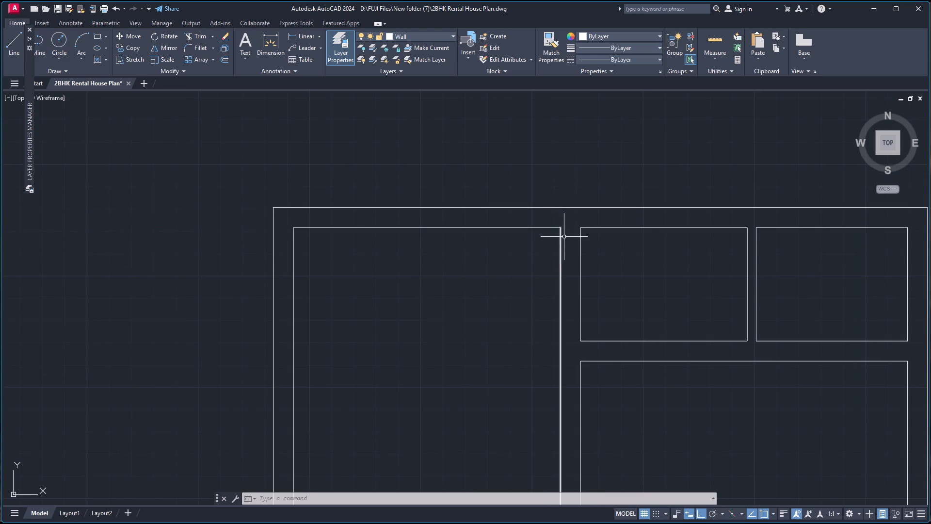
{"action": "scroll", "coordinate": [577, 242], "scroll_direction": "down", "scroll_amount": 1}
{"action": "scroll", "coordinate": [569, 248], "scroll_direction": "up", "scroll_amount": 1}
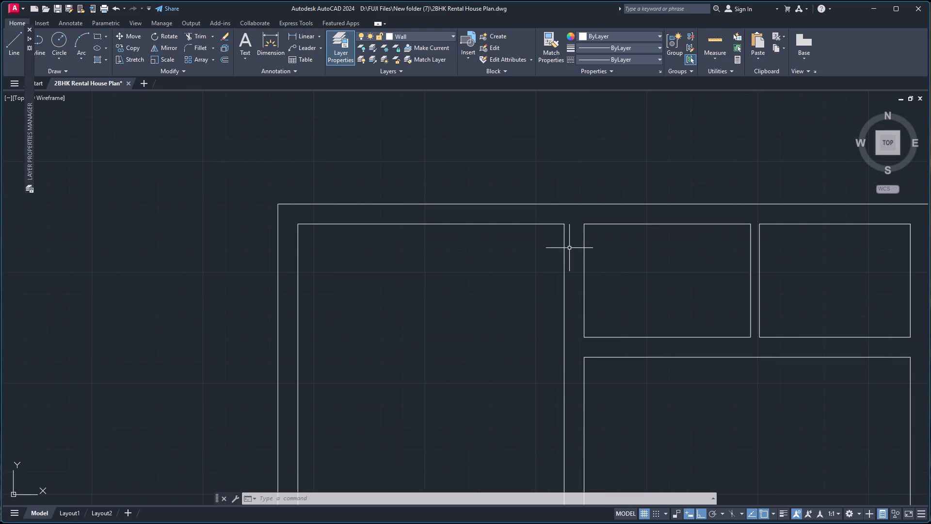
{"action": "scroll", "coordinate": [536, 238], "scroll_direction": "up", "scroll_amount": 2}
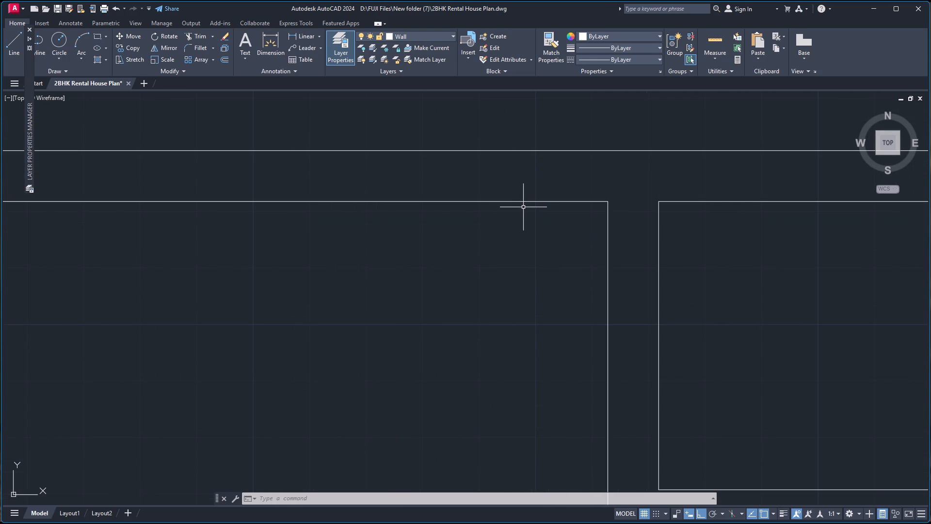
{"action": "key", "text": "l"}
{"action": "key", "text": "Return"}
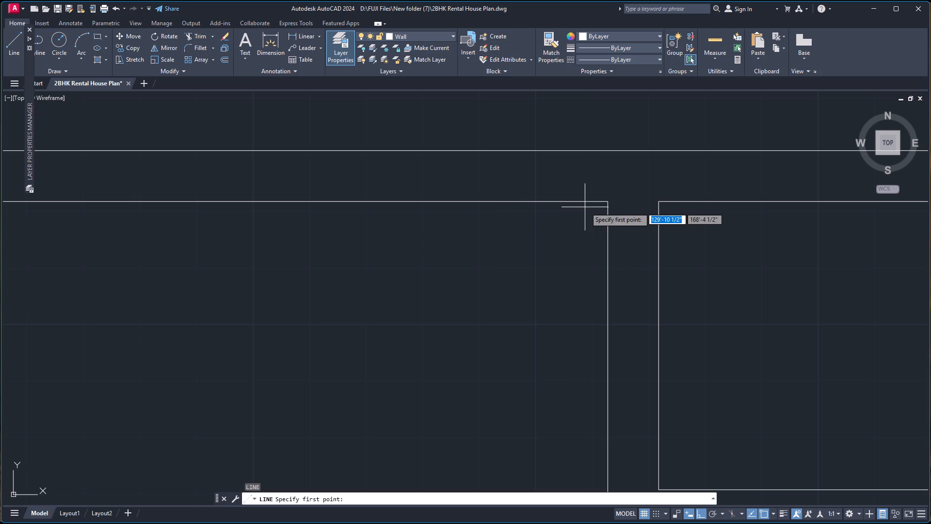
{"action": "left_click", "coordinate": [606, 204]}
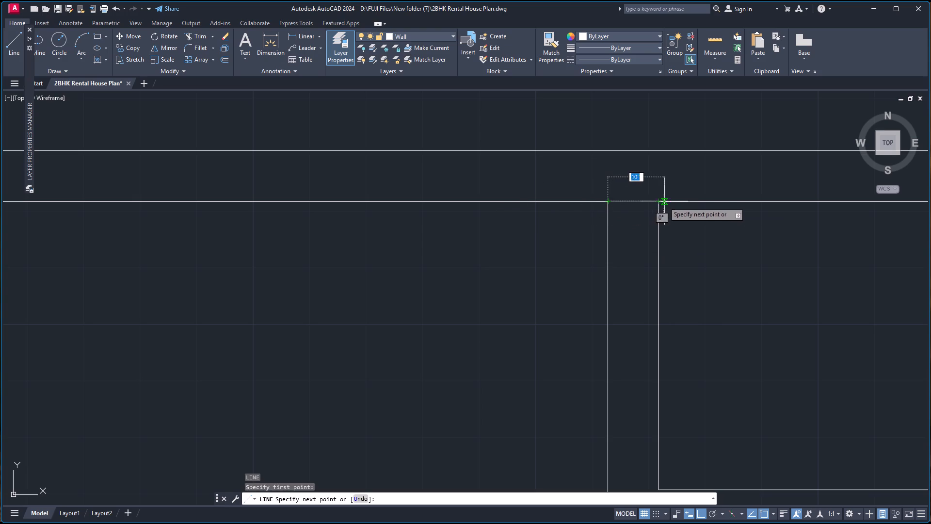
{"action": "left_click", "coordinate": [657, 204]}
{"action": "key", "text": "space"}
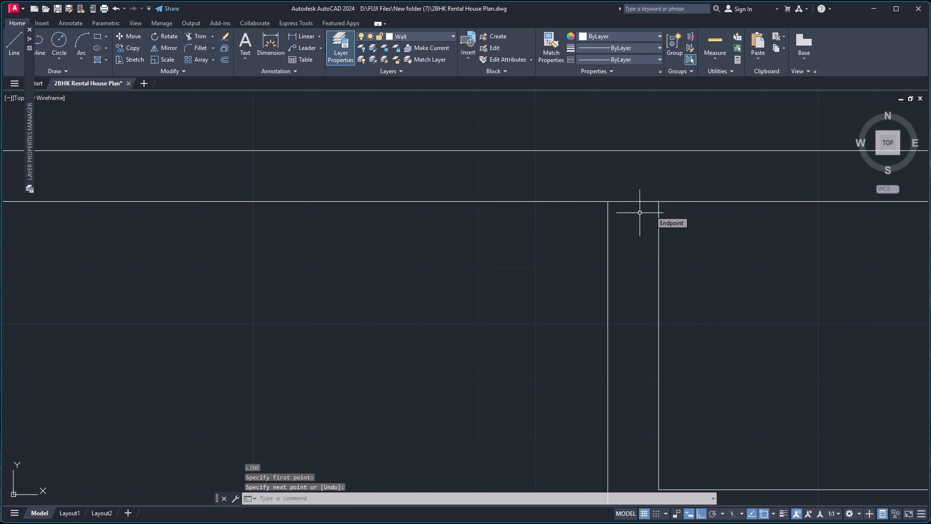
Join the left room's top inner wall line and the short line across the middle wall into one line.
{"action": "left_click", "coordinate": [575, 201]}
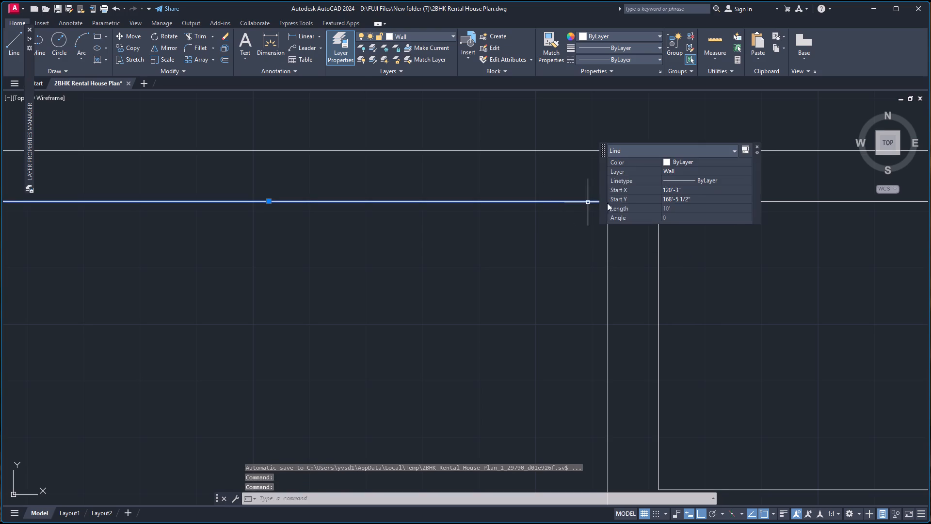
{"action": "left_click", "coordinate": [757, 147]}
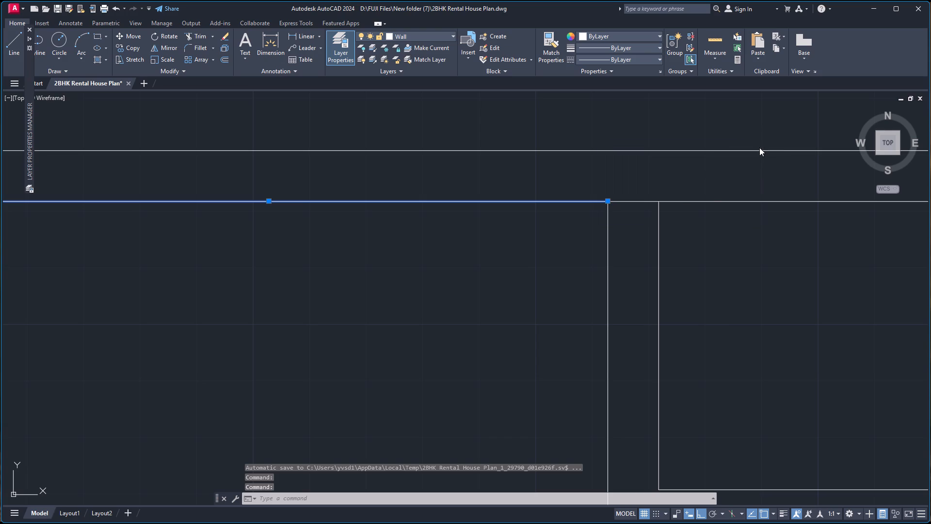
{"action": "left_click", "coordinate": [641, 202]}
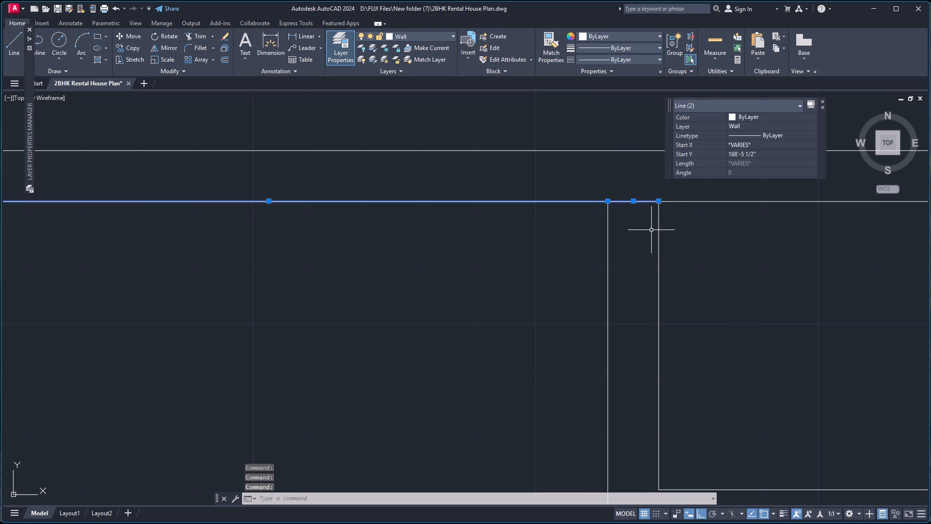
{"action": "key", "text": "j"}
{"action": "key", "text": "Return"}
Offset the left room's top inner wall line 16' downward and offset that result 9" further down to form a horizontal wall.
{"action": "scroll", "coordinate": [264, 205], "scroll_direction": "down", "scroll_amount": 2}
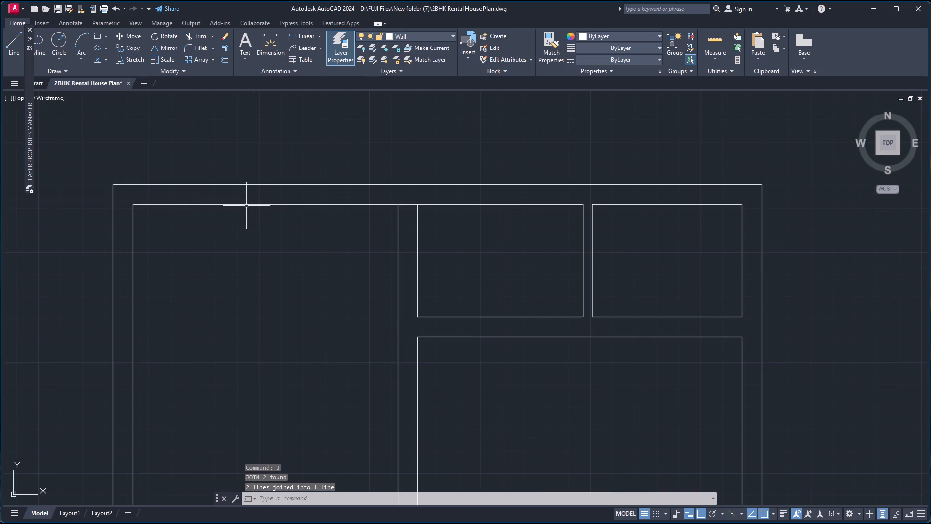
{"action": "left_click", "coordinate": [249, 204]}
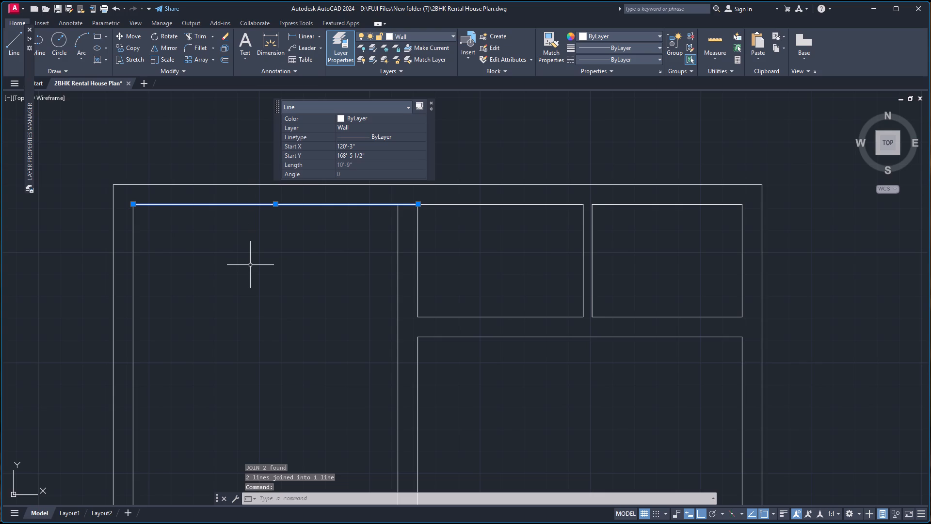
{"action": "key", "text": "o"}
{"action": "key", "text": "Return"}
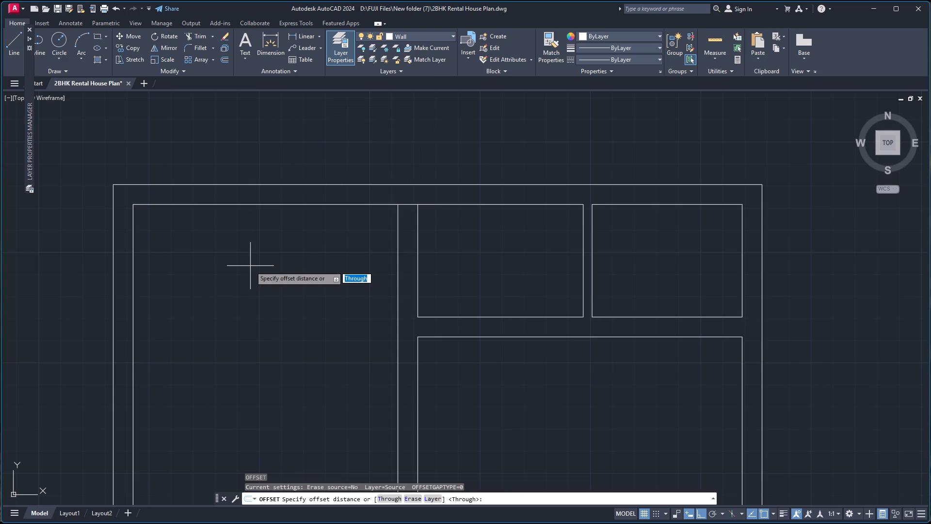
{"action": "key", "text": "Return"}
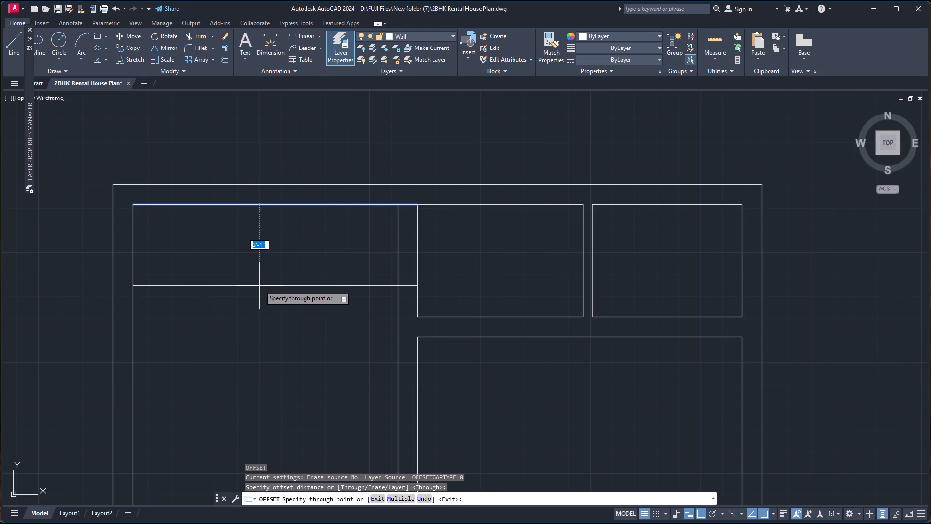
{"action": "type", "text": "16'"}
{"action": "key", "text": "Return"}
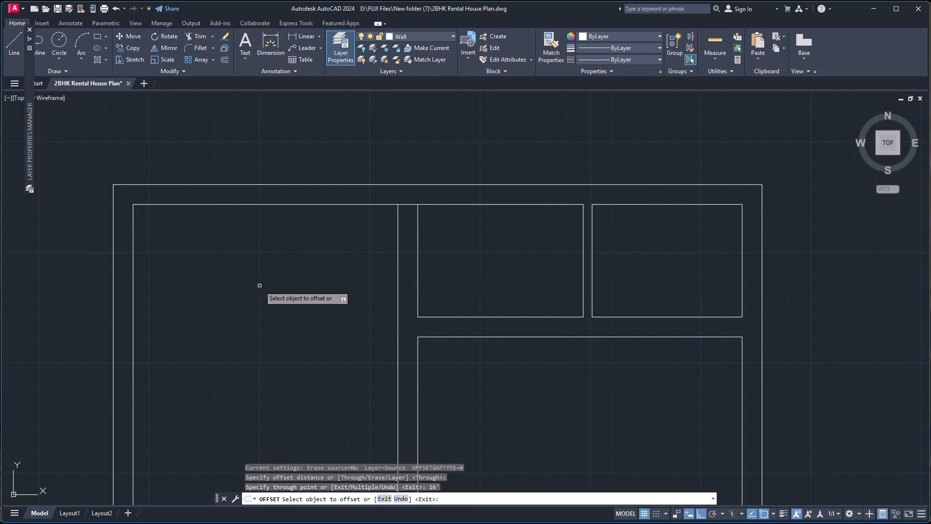
{"action": "scroll", "coordinate": [345, 222], "scroll_direction": "down", "scroll_amount": 3}
{"action": "scroll", "coordinate": [364, 334], "scroll_direction": "up", "scroll_amount": 2}
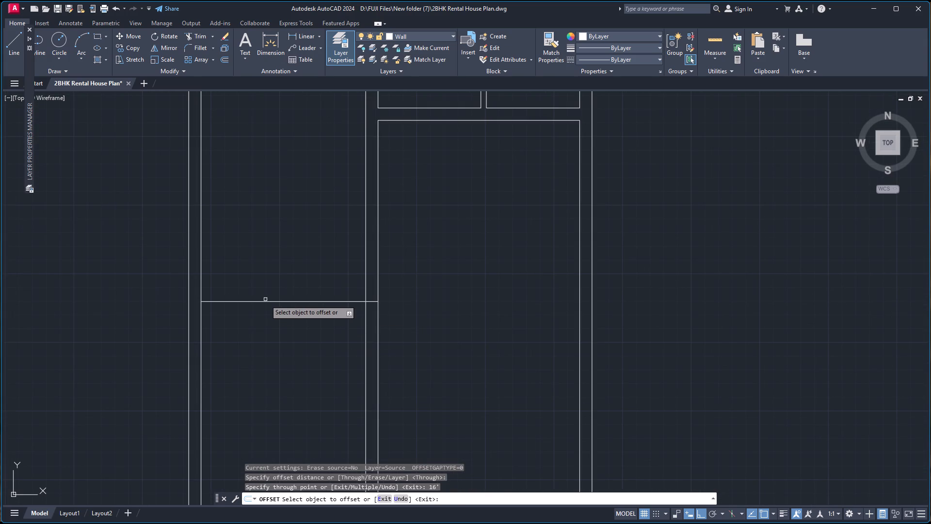
{"action": "left_click", "coordinate": [265, 301]}
{"action": "key", "text": "9"}
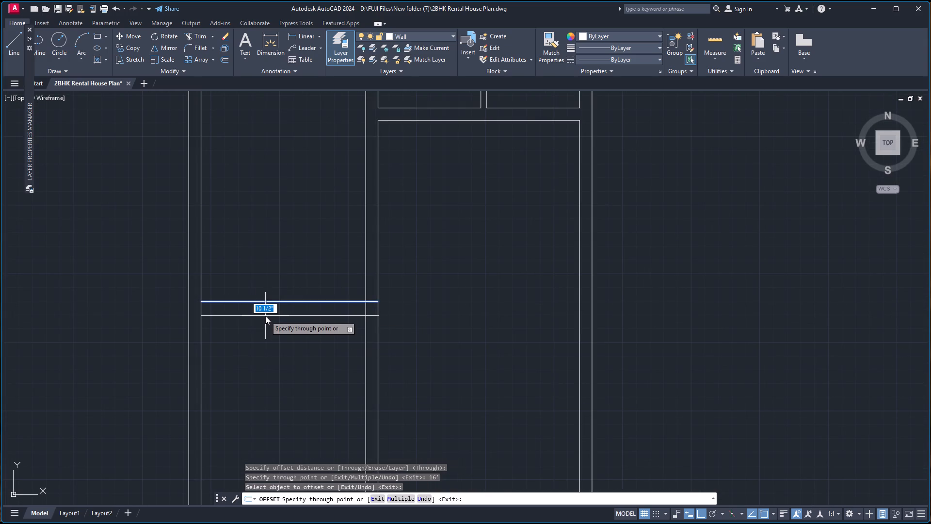
{"action": "key", "text": "Return"}
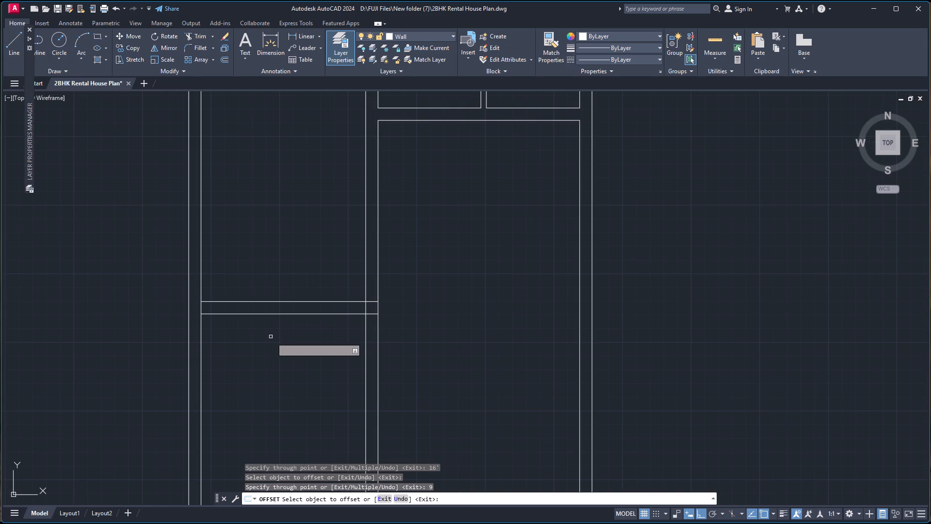
Offset the new 9" wall's lower line 2'-8" downward, then 4" more to form a horizontal partition.
{"action": "left_click", "coordinate": [301, 314]}
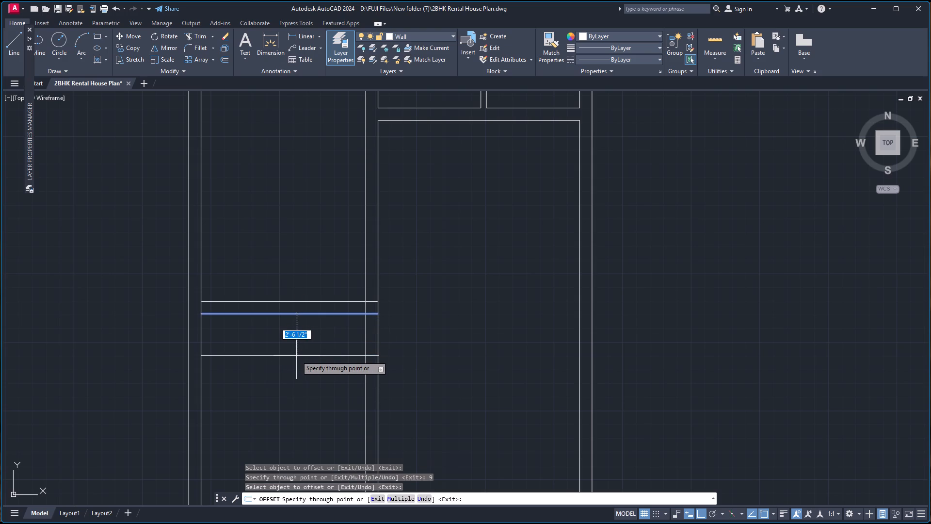
{"action": "type", "text": "2'"}
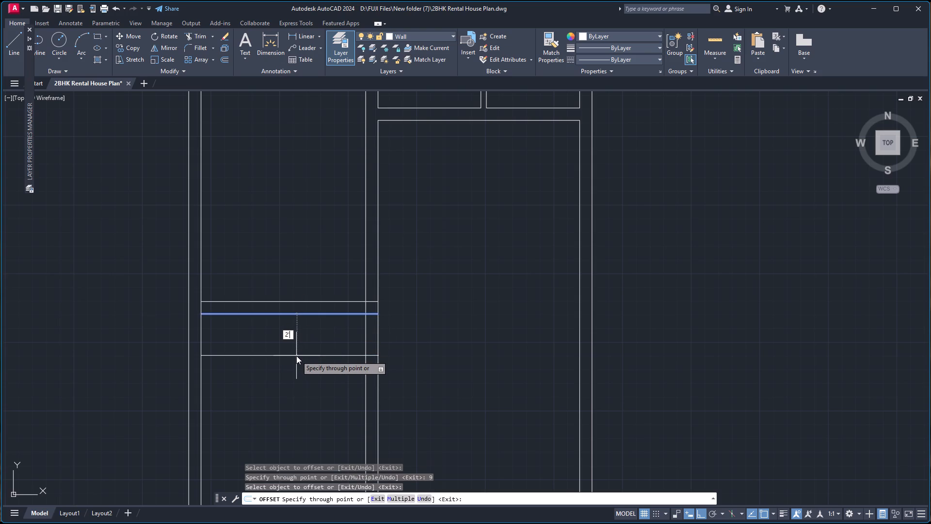
{"action": "type", "text": "-8"}
{"action": "key", "text": "Return"}
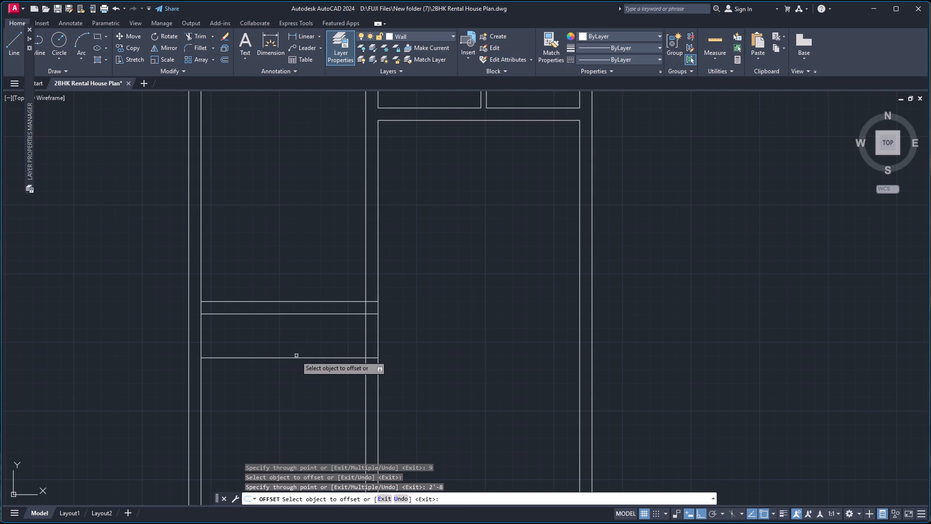
{"action": "left_click", "coordinate": [301, 357]}
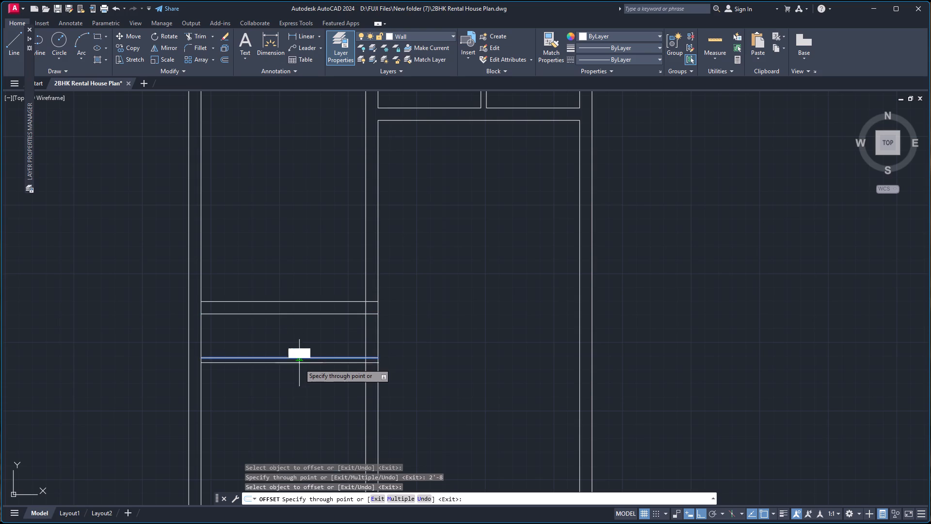
{"action": "key", "text": "4"}
{"action": "key", "text": "Return"}
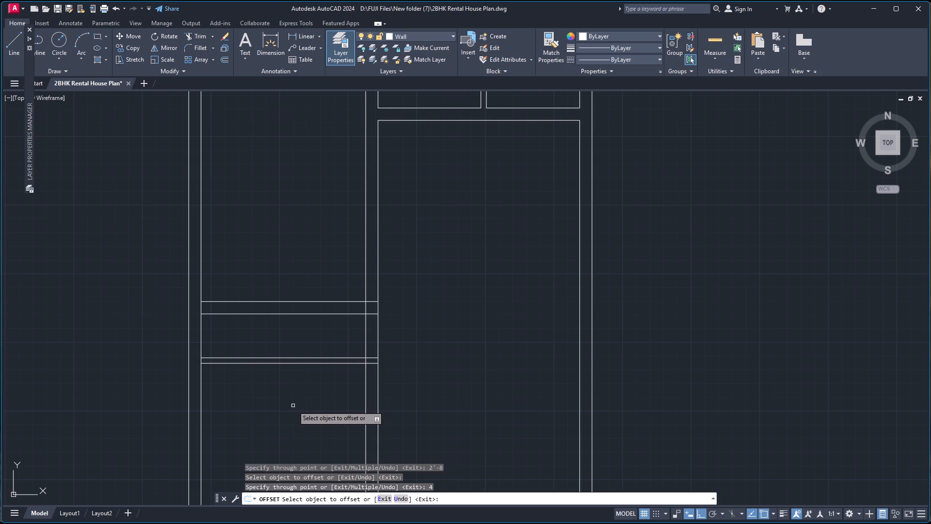
Offset the left outer wall's inner line 5' to the right, then 4" more to form a vertical partition.
{"action": "left_click", "coordinate": [200, 403]}
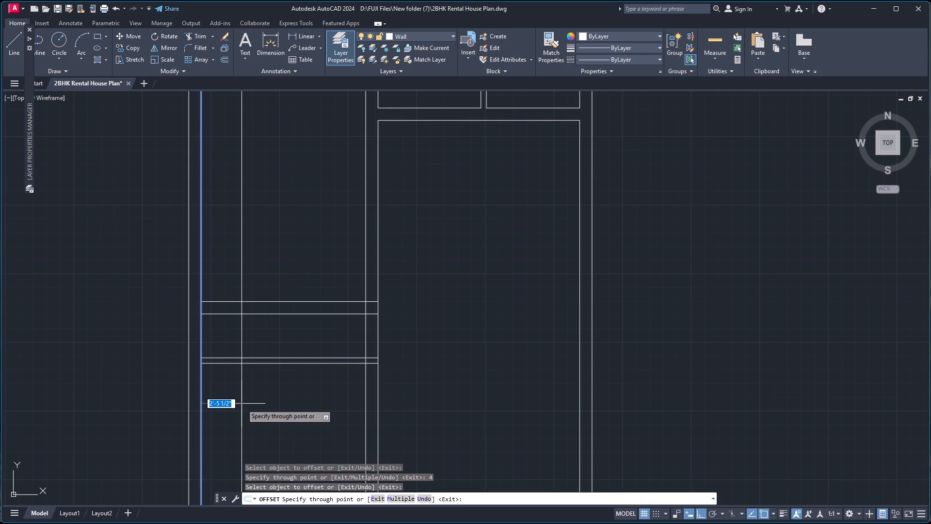
{"action": "key", "text": "5"}
{"action": "key", "text": "apostrophe"}
{"action": "key", "text": "Return"}
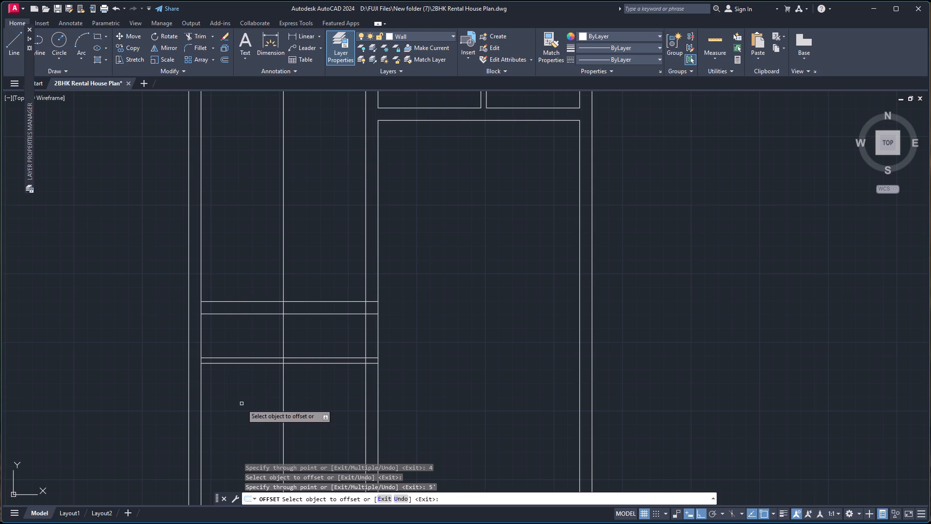
{"action": "left_click", "coordinate": [284, 408]}
{"action": "key", "text": "4"}
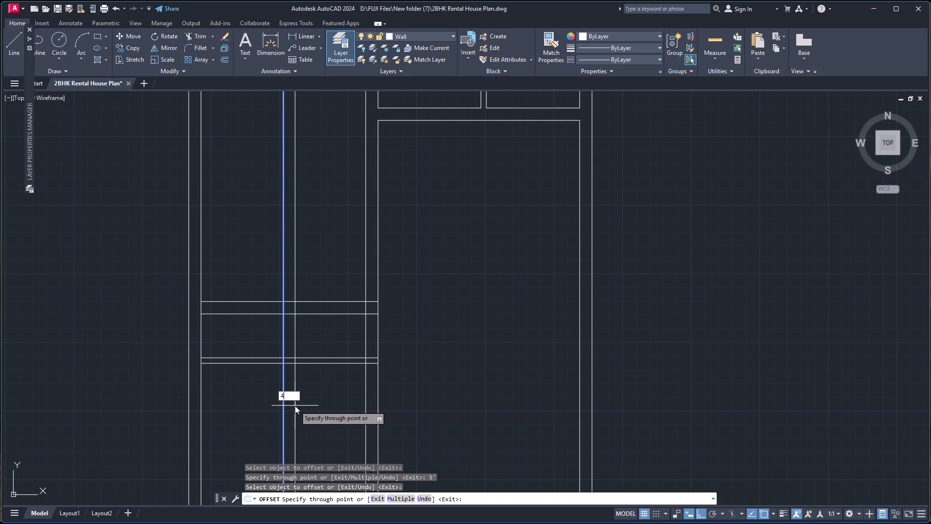
{"action": "key", "text": "Return"}
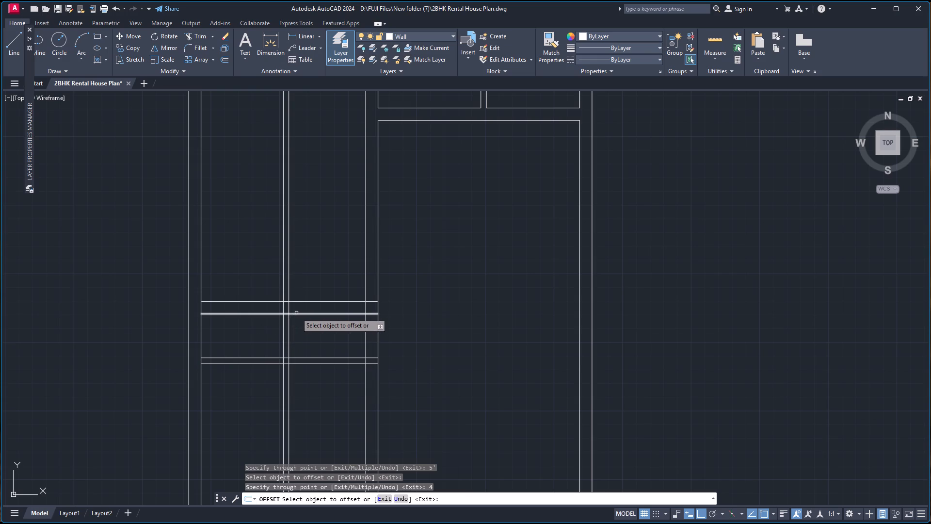
Offset the horizontal 9" wall's lower line 5' downward, then 4" more to form a second horizontal partition.
{"action": "scroll", "coordinate": [327, 294], "scroll_direction": "down", "scroll_amount": 2}
{"action": "scroll", "coordinate": [326, 290], "scroll_direction": "up", "scroll_amount": 2}
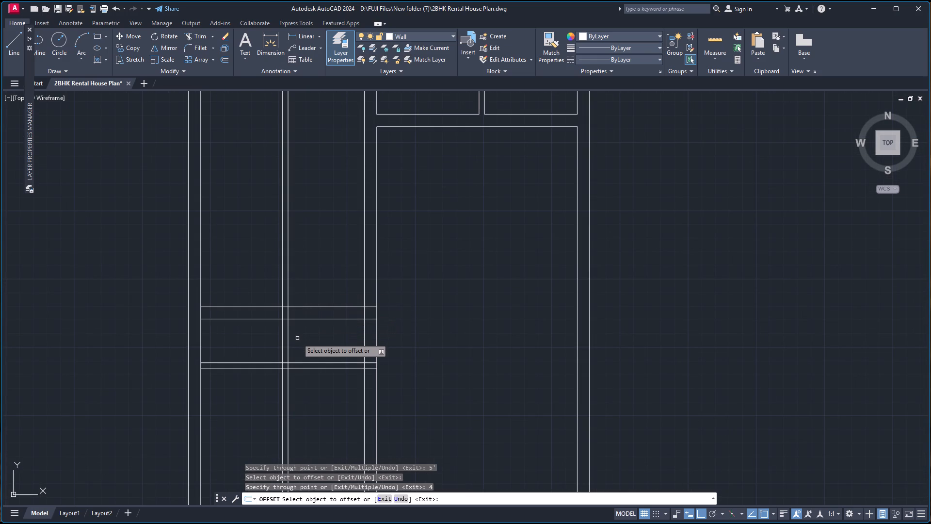
{"action": "left_click", "coordinate": [252, 320]}
{"action": "type", "text": "5'"}
{"action": "key", "text": "Return"}
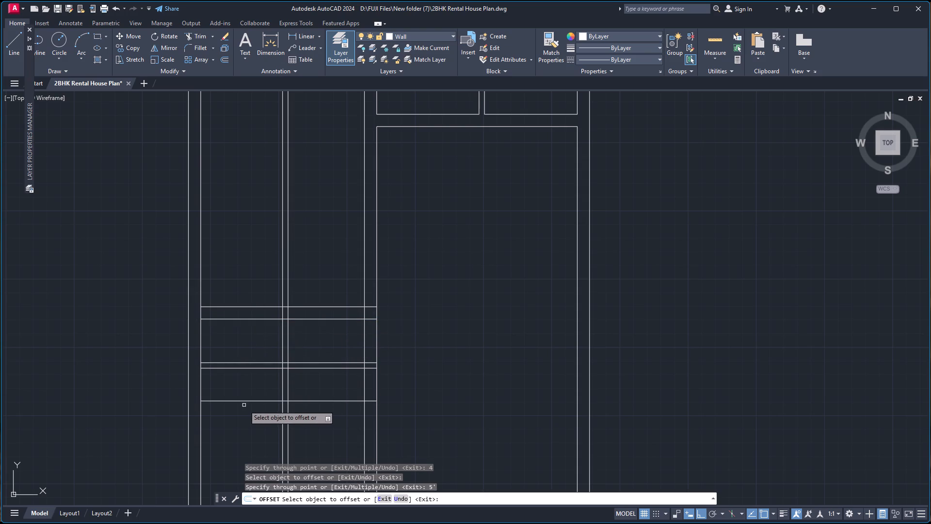
{"action": "left_click", "coordinate": [249, 400]}
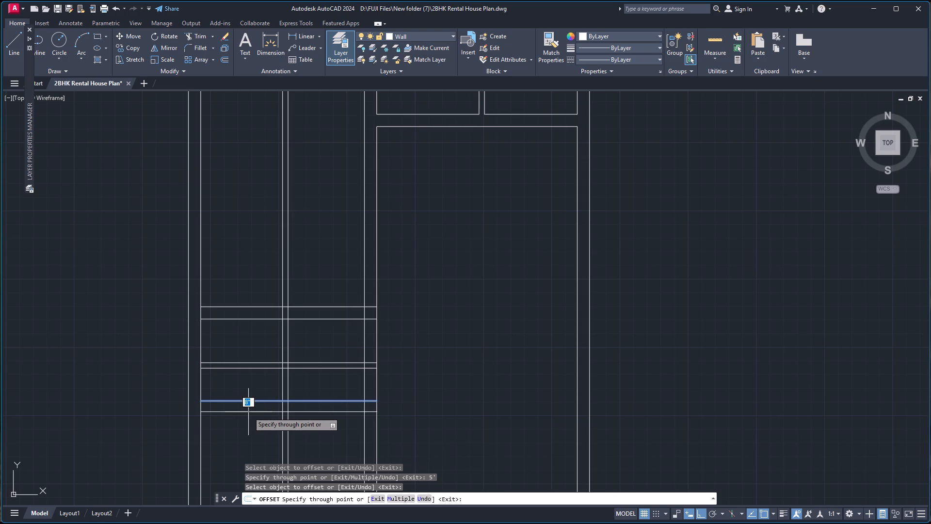
{"action": "key", "text": "4"}
{"action": "key", "text": "Return"}
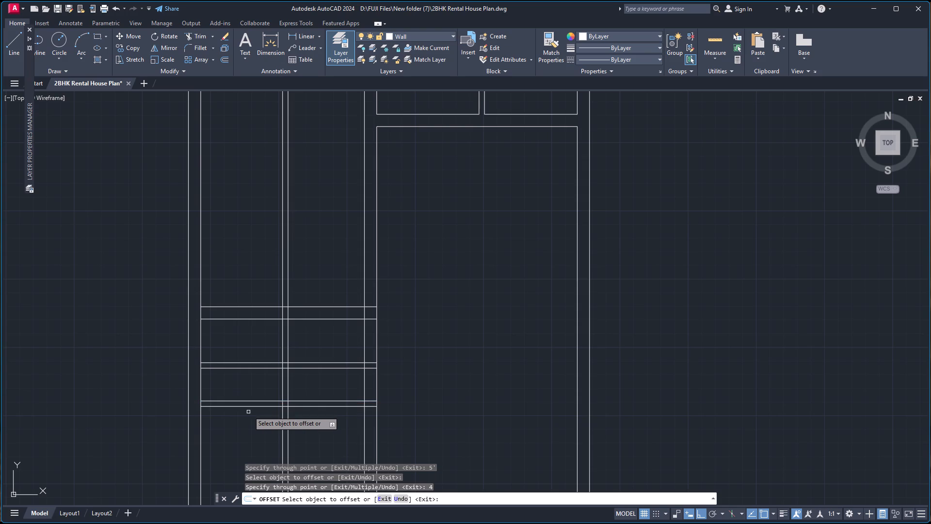
{"action": "key", "text": "Escape"}
Trim away the lowest horizontal partition's lines from the vertical 4" partition across to the middle wall's far face.
{"action": "key", "text": "t"}
{"action": "key", "text": "r"}
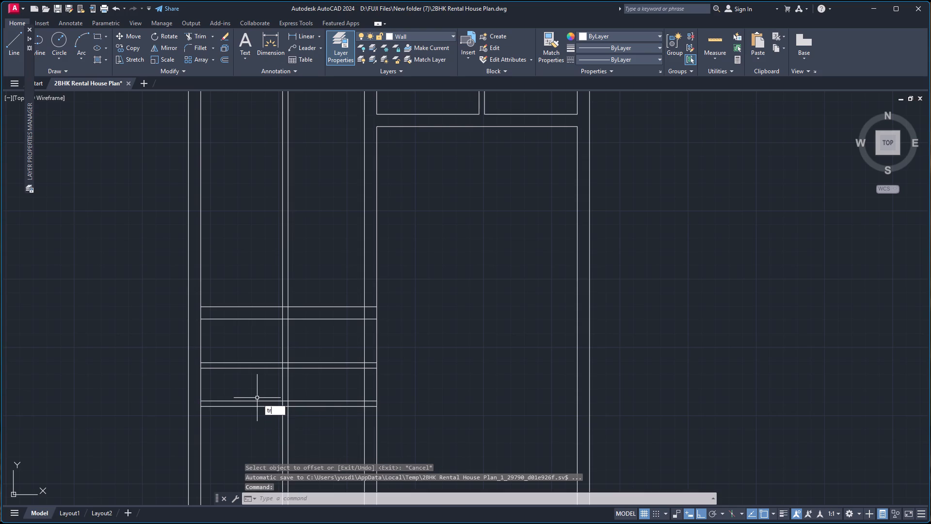
{"action": "key", "text": "Return"}
{"action": "left_click", "coordinate": [323, 412]}
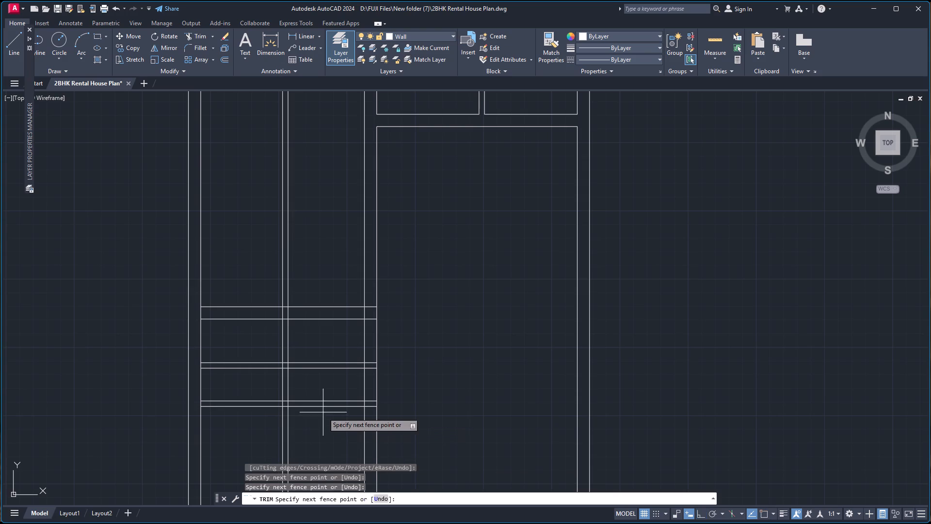
{"action": "left_click", "coordinate": [327, 394]}
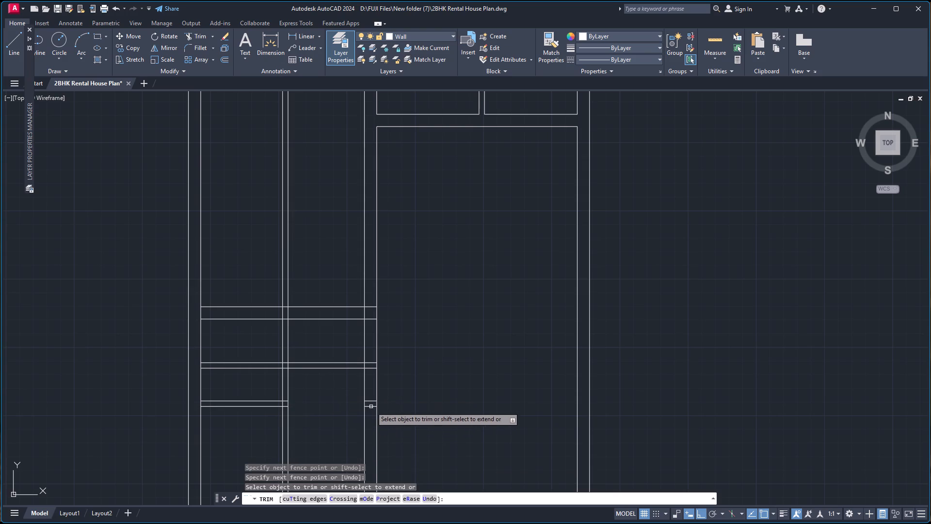
{"action": "left_click", "coordinate": [372, 409]}
{"action": "left_click", "coordinate": [373, 394]}
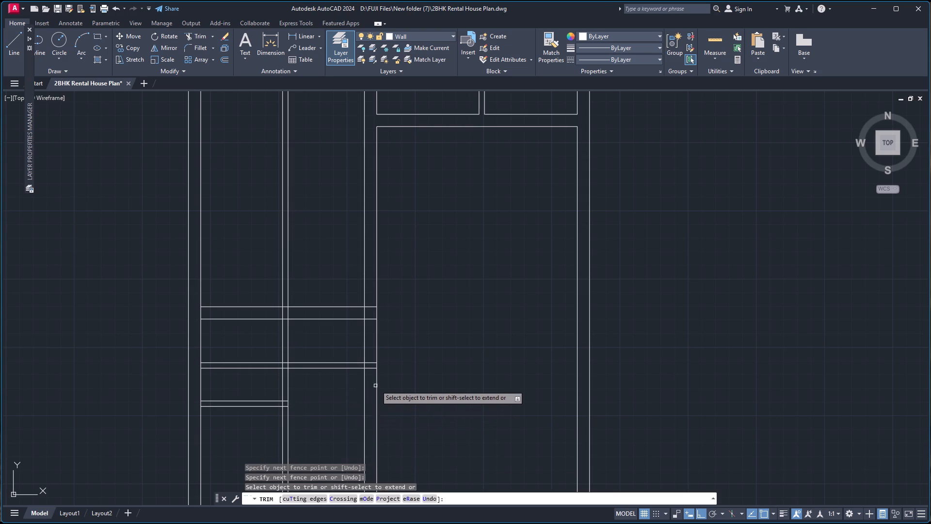
Trim the upper 4" horizontal partition's lower line inside the middle wall and the wall's left face within the partition.
{"action": "left_click", "coordinate": [369, 368]}
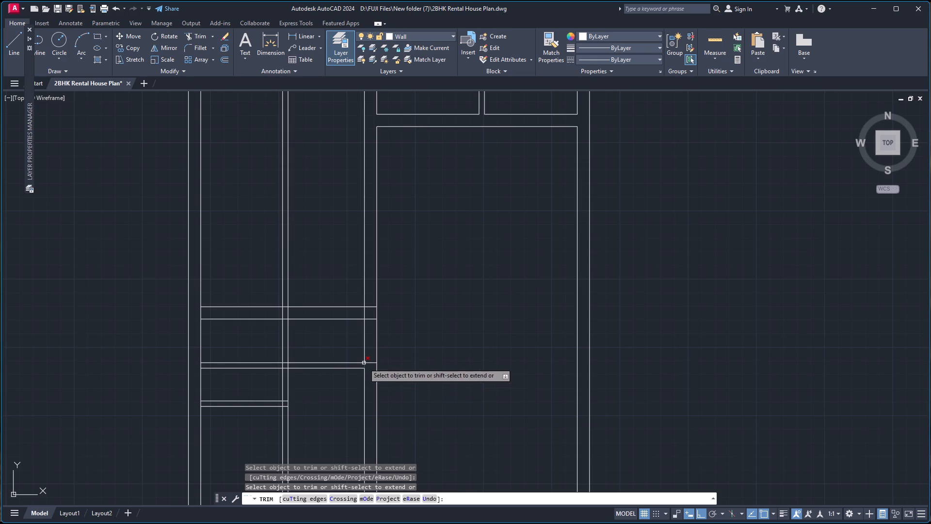
{"action": "left_click", "coordinate": [363, 365]}
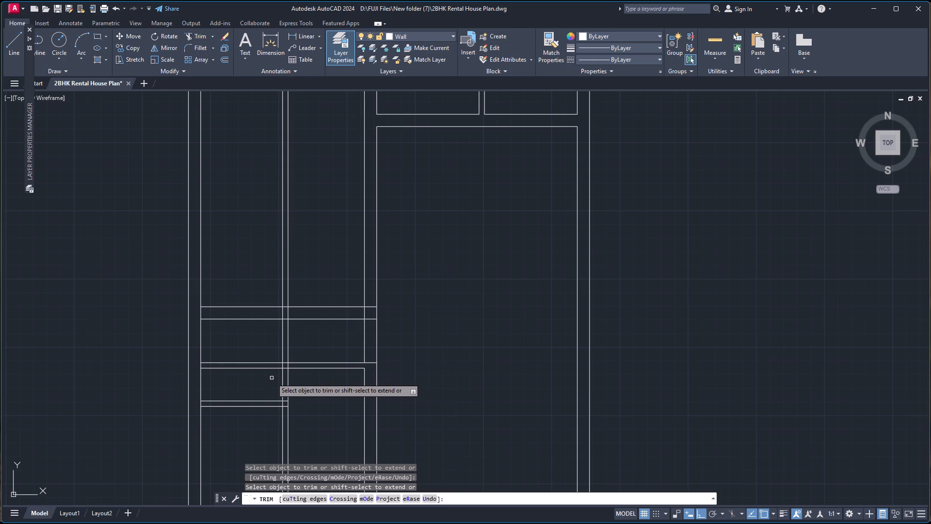
Trim the upper horizontal partition's junction with the vertical 4" partition and remove its lines left of the vertical partition.
{"action": "scroll", "coordinate": [259, 356], "scroll_direction": "up", "scroll_amount": 2}
{"action": "left_click", "coordinate": [329, 381]}
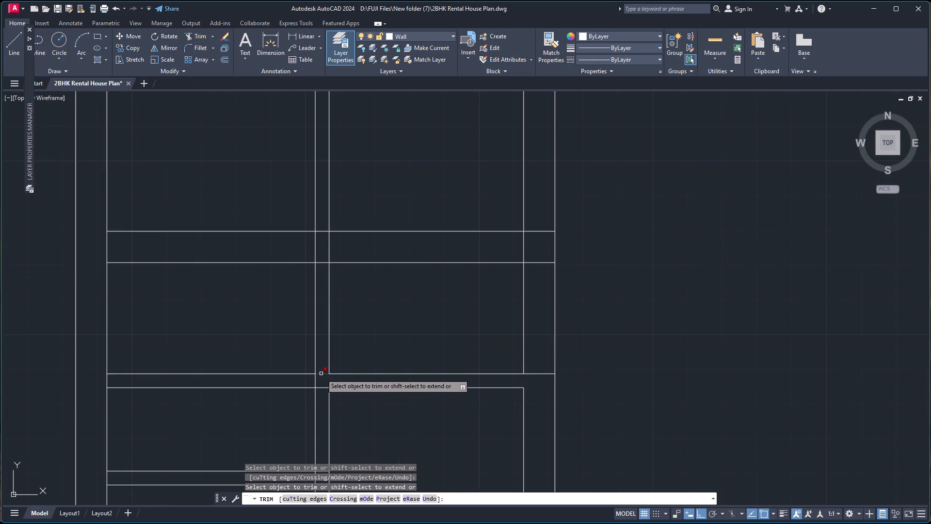
{"action": "left_click", "coordinate": [321, 374]}
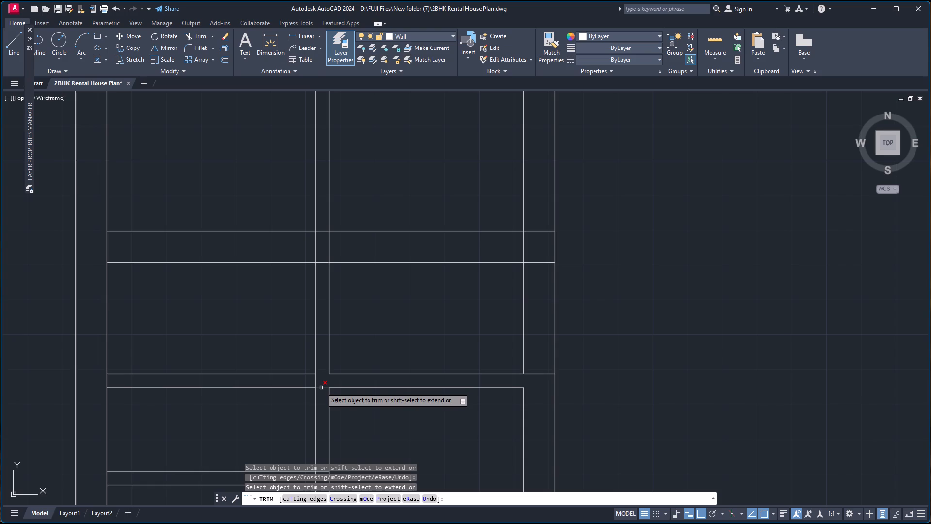
{"action": "left_click", "coordinate": [321, 388]}
{"action": "left_click", "coordinate": [275, 353]}
{"action": "left_click", "coordinate": [269, 411]}
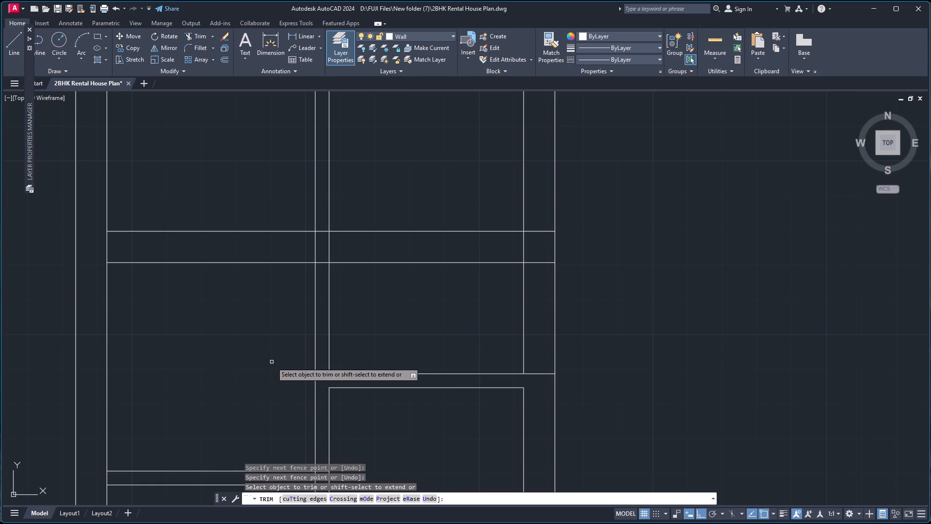
Trim away both faces of the middle 9" wall between the horizontal 9" wall and the upper 4" partition.
{"action": "scroll", "coordinate": [296, 349], "scroll_direction": "down", "scroll_amount": 1}
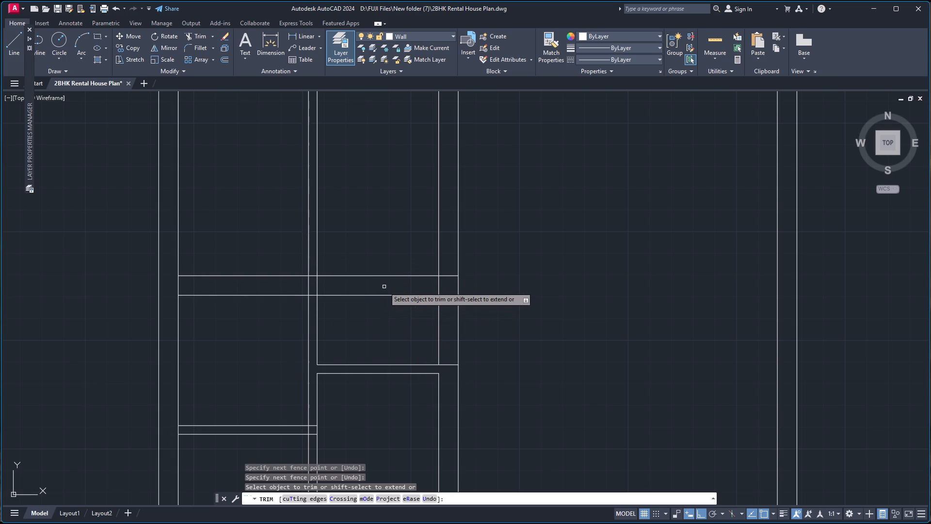
{"action": "left_click", "coordinate": [410, 336]}
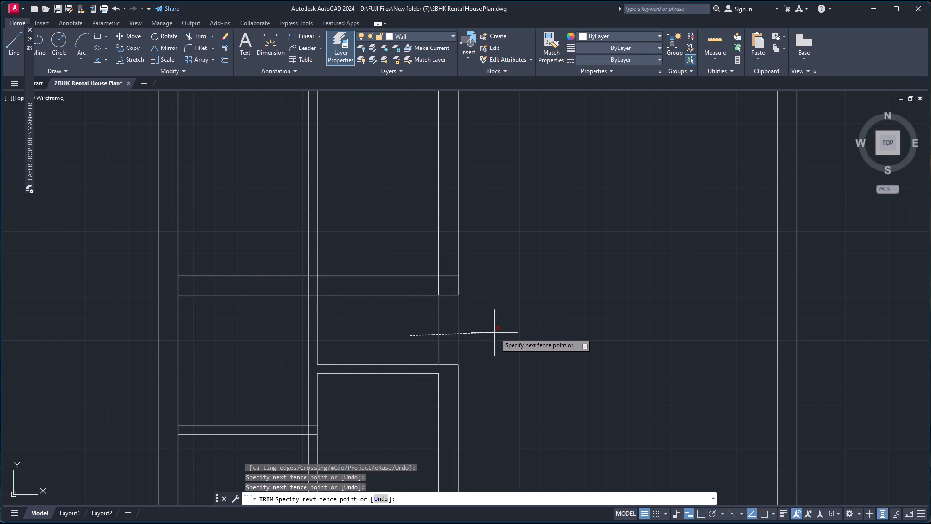
{"action": "left_click", "coordinate": [495, 333]}
Trim the middle wall's two faces and the horizontal 9" wall's upper line inside their junction.
{"action": "left_click", "coordinate": [458, 287]}
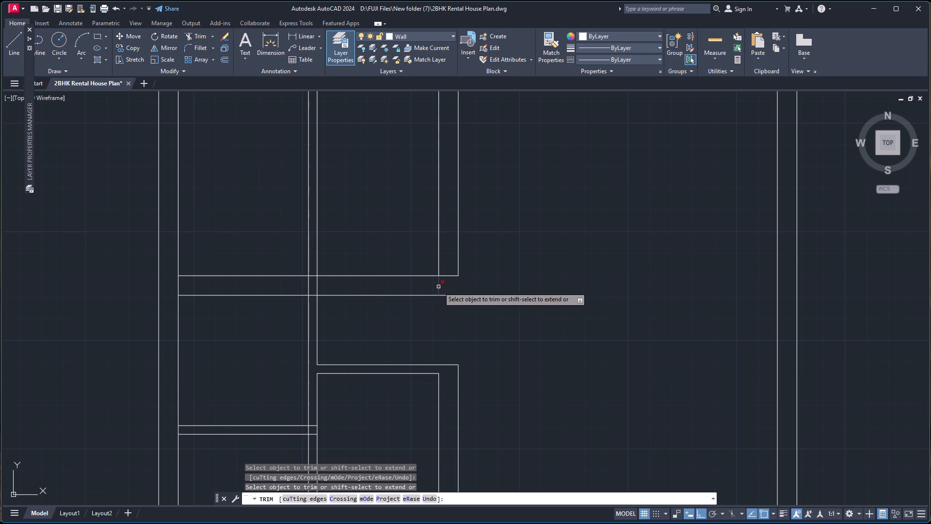
{"action": "left_click", "coordinate": [438, 287]}
{"action": "scroll", "coordinate": [450, 282], "scroll_direction": "down", "scroll_amount": 2}
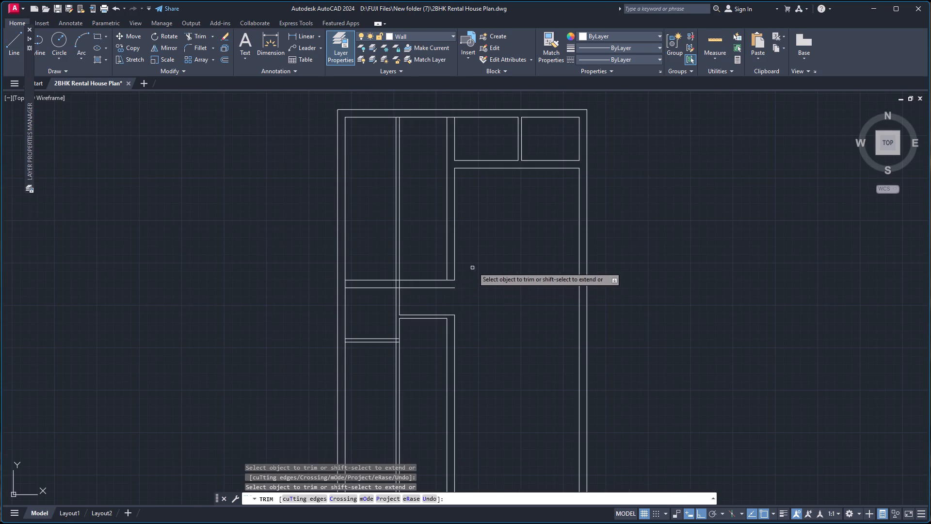
{"action": "scroll", "coordinate": [474, 259], "scroll_direction": "up", "scroll_amount": 2}
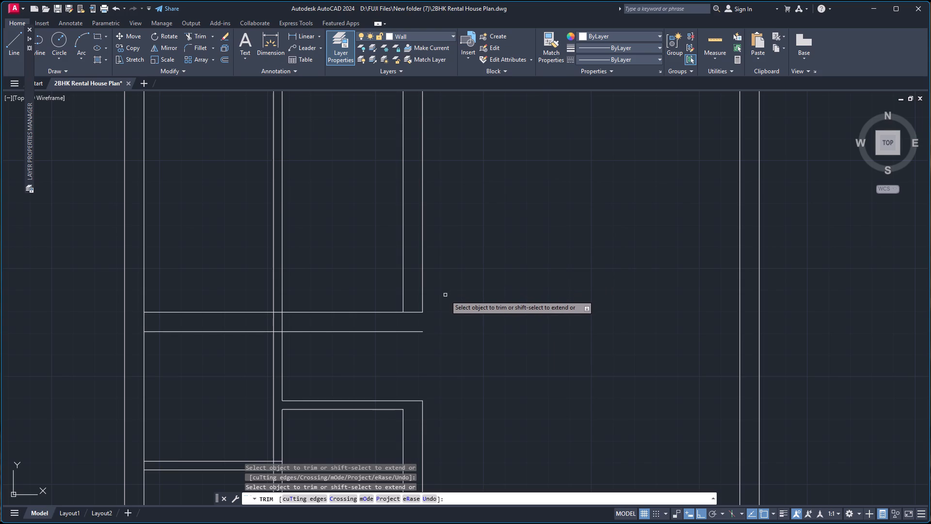
{"action": "left_click", "coordinate": [414, 312]}
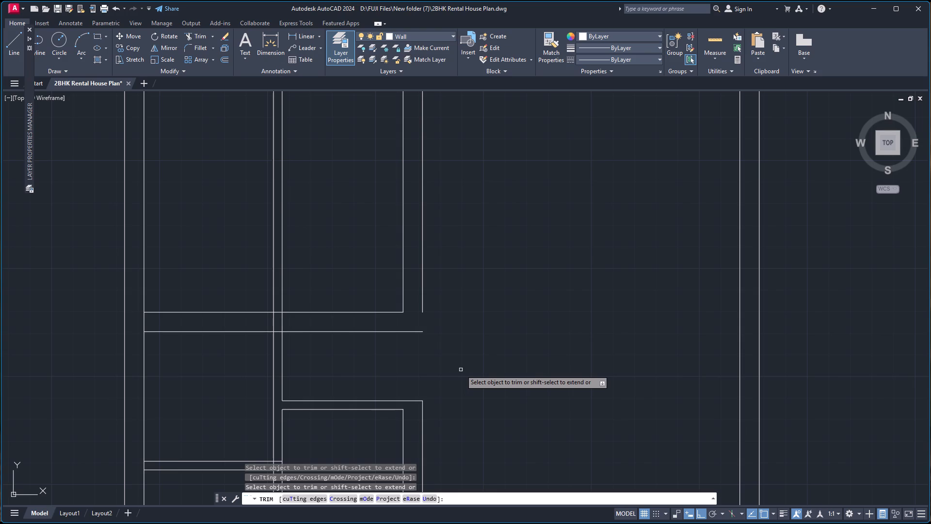
Trim away both lines of the vertical 4" partition below the lowest horizontal partition.
{"action": "scroll", "coordinate": [461, 370], "scroll_direction": "down", "scroll_amount": 1}
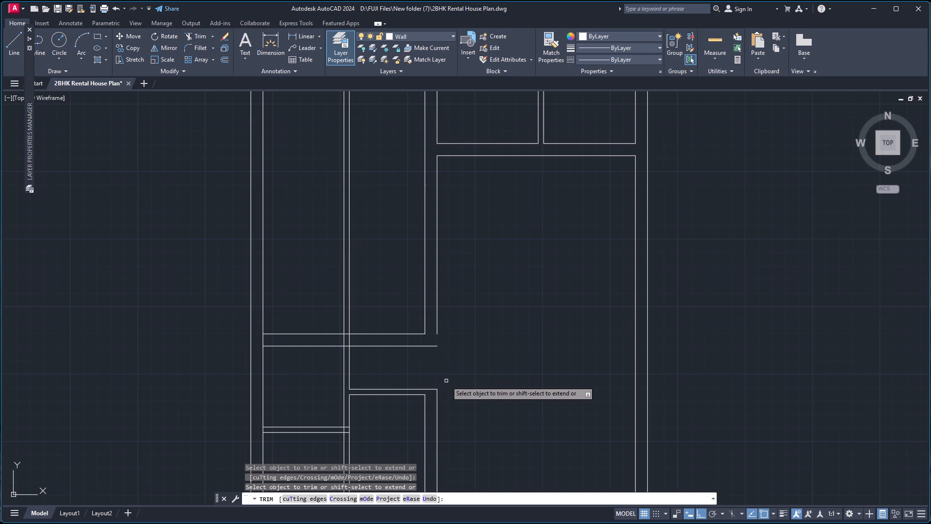
{"action": "scroll", "coordinate": [440, 403], "scroll_direction": "down", "scroll_amount": 2}
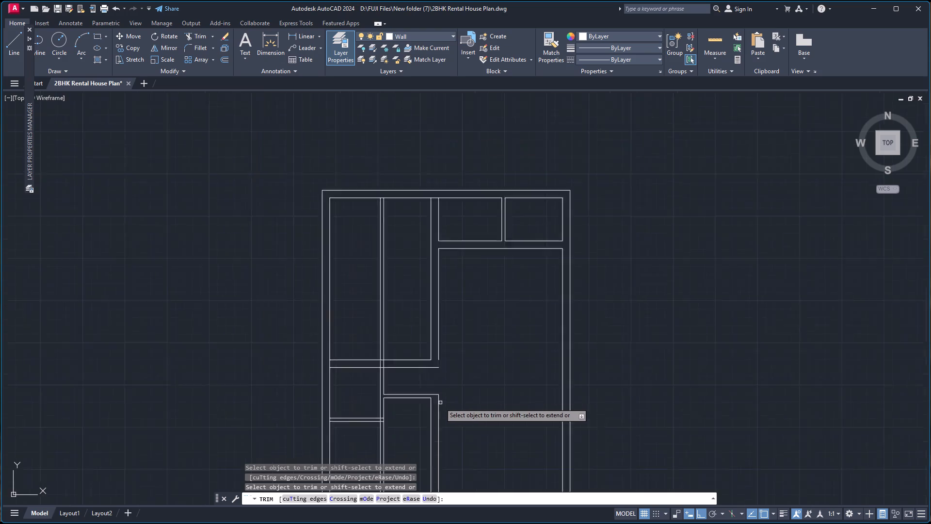
{"action": "scroll", "coordinate": [443, 437], "scroll_direction": "down", "scroll_amount": 2}
{"action": "scroll", "coordinate": [437, 482], "scroll_direction": "up", "scroll_amount": 3}
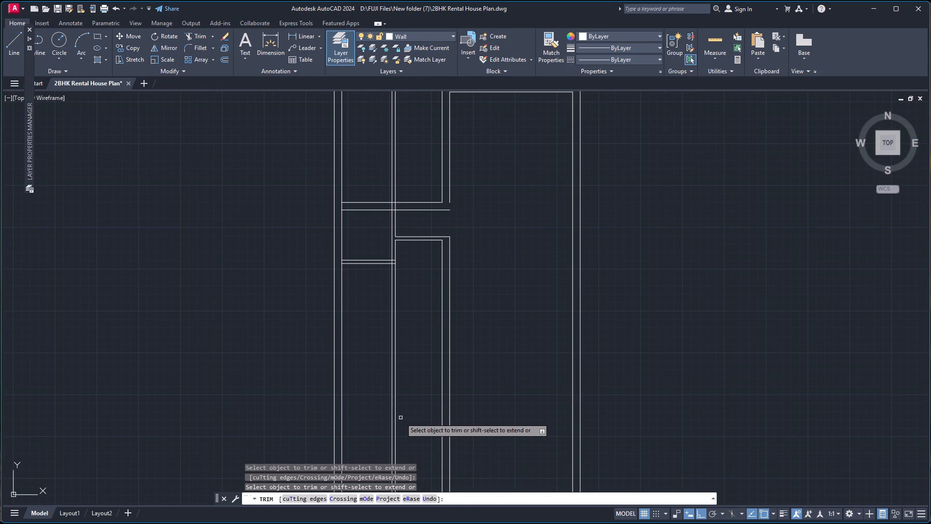
{"action": "left_click", "coordinate": [374, 418]}
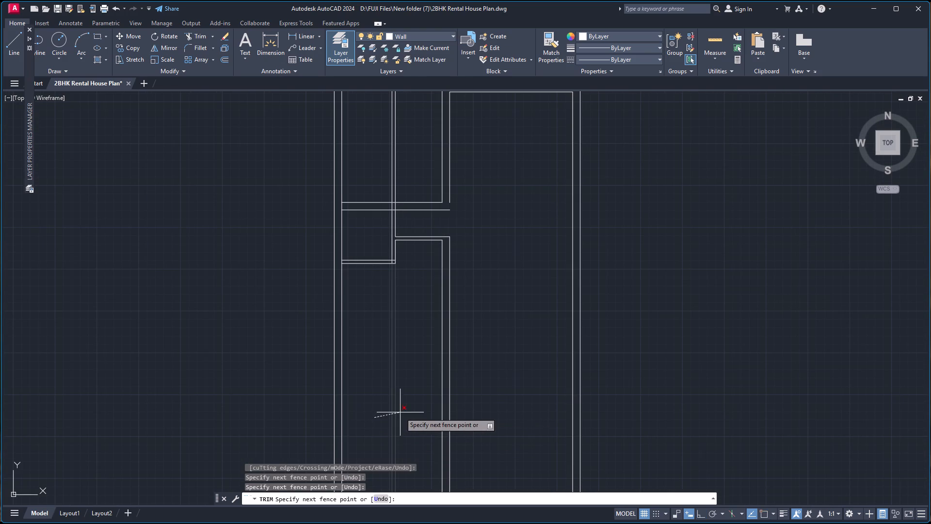
{"action": "left_click", "coordinate": [401, 412]}
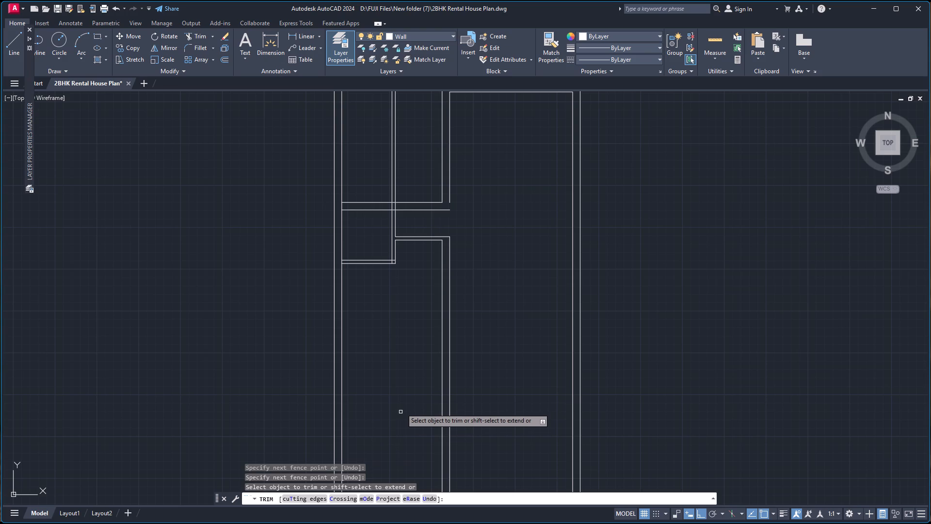
Trim the overlapping line ends inside the corner where the vertical 4" partition meets the lowest horizontal partition.
{"action": "scroll", "coordinate": [389, 265], "scroll_direction": "up", "scroll_amount": 4}
{"action": "left_click", "coordinate": [388, 247]}
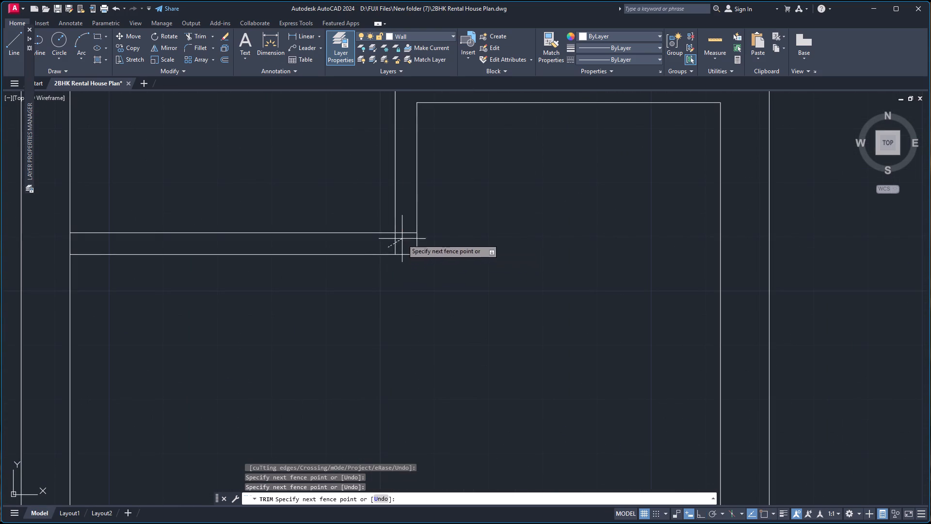
{"action": "left_click", "coordinate": [408, 231]}
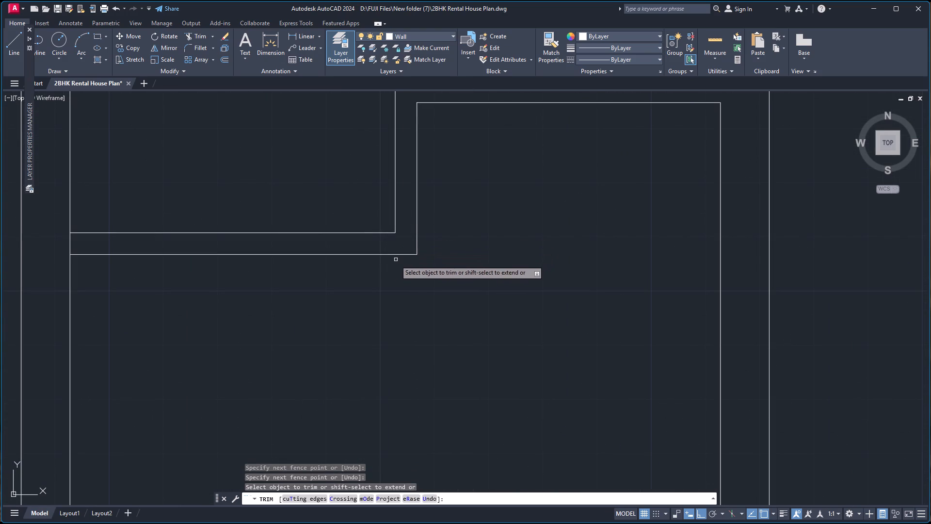
{"action": "key", "text": "Escape"}
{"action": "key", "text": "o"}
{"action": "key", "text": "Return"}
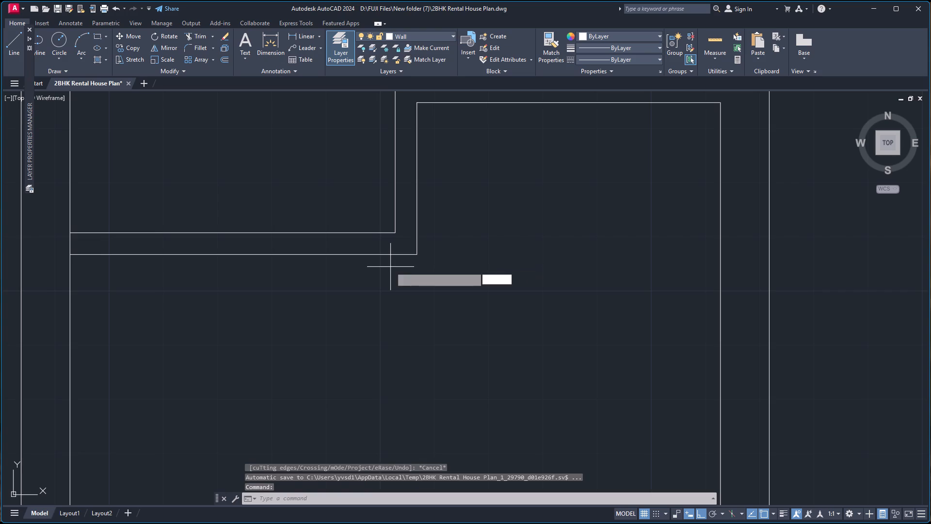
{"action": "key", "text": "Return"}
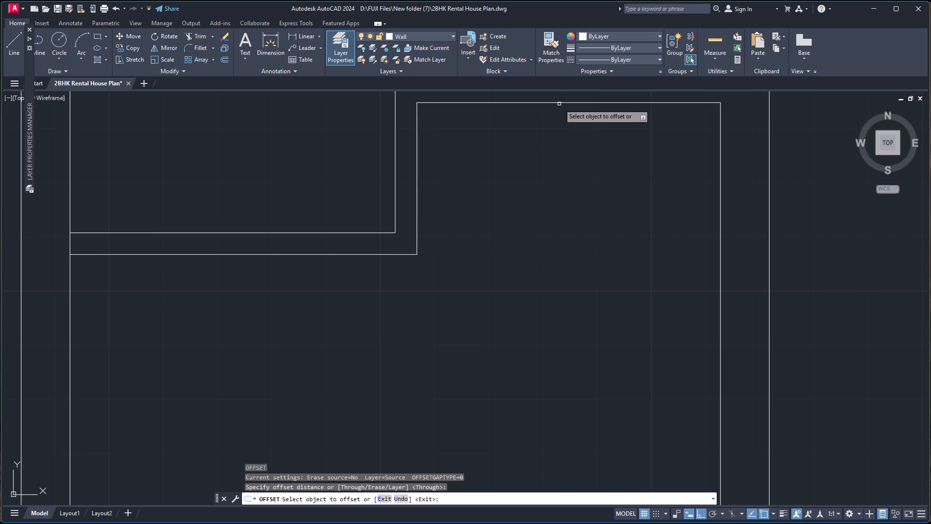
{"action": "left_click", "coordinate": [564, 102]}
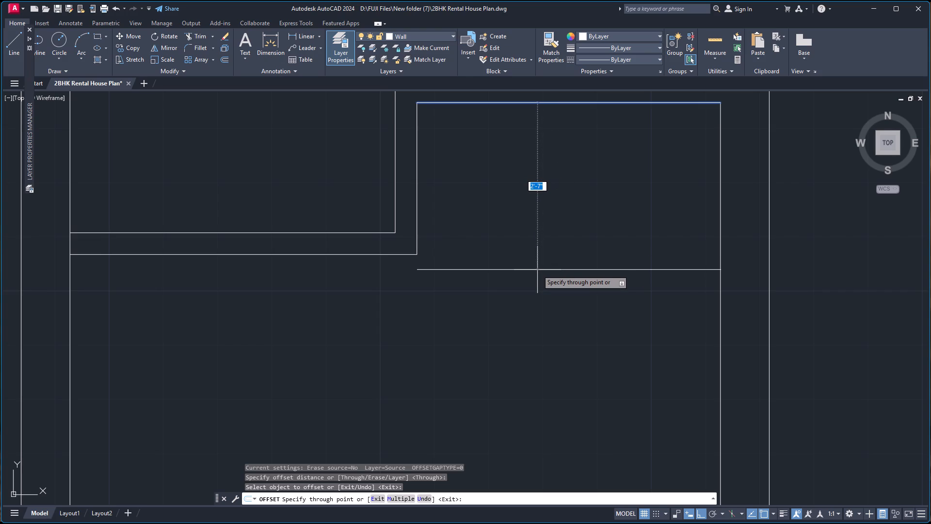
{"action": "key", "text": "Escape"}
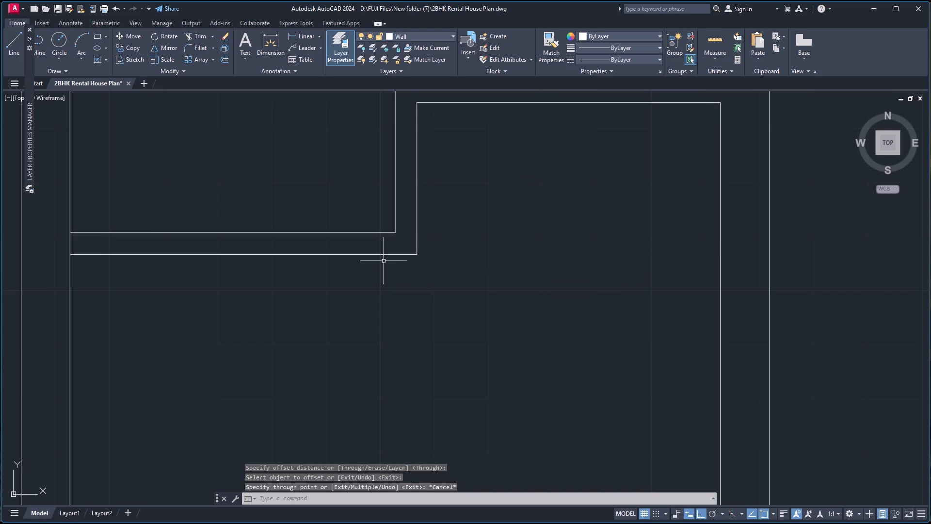
Extend the lowest partition's lower line across to the near face of the middle 9" wall.
{"action": "key", "text": "e"}
{"action": "key", "text": "x"}
{"action": "key", "text": "Return"}
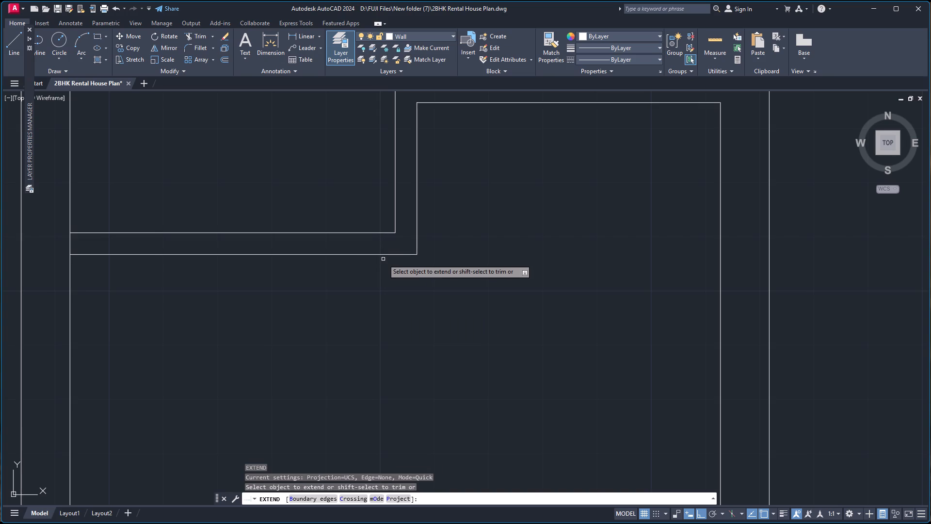
{"action": "left_click", "coordinate": [383, 253]}
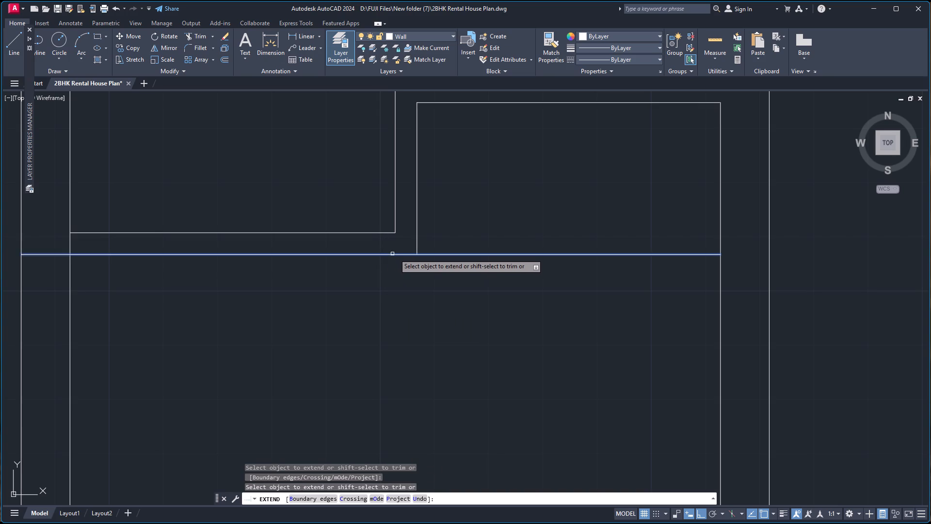
{"action": "key", "text": "Escape"}
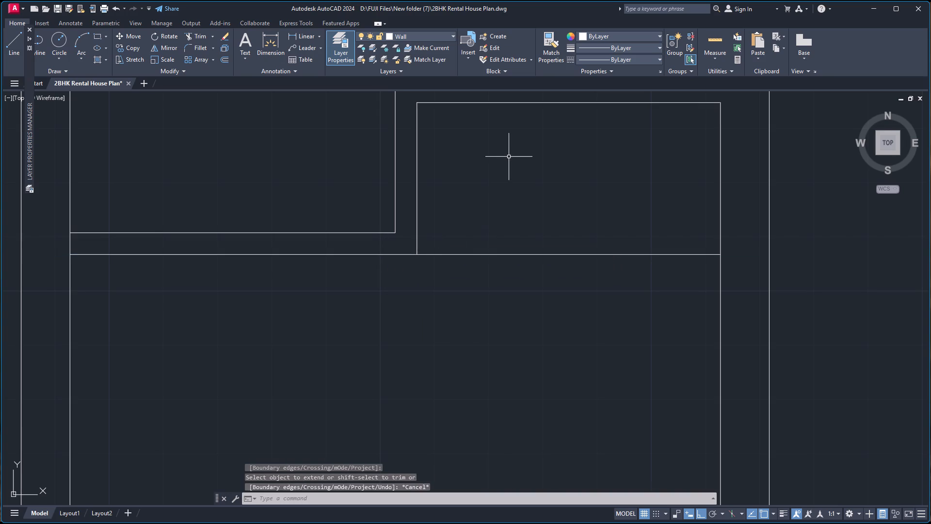
Delete both lines of the upper 4" horizontal partition between the vertical partition and the middle wall.
{"action": "scroll", "coordinate": [509, 157], "scroll_direction": "down", "scroll_amount": 4}
{"action": "scroll", "coordinate": [537, 109], "scroll_direction": "up", "scroll_amount": 3}
{"action": "scroll", "coordinate": [536, 110], "scroll_direction": "down", "scroll_amount": 3}
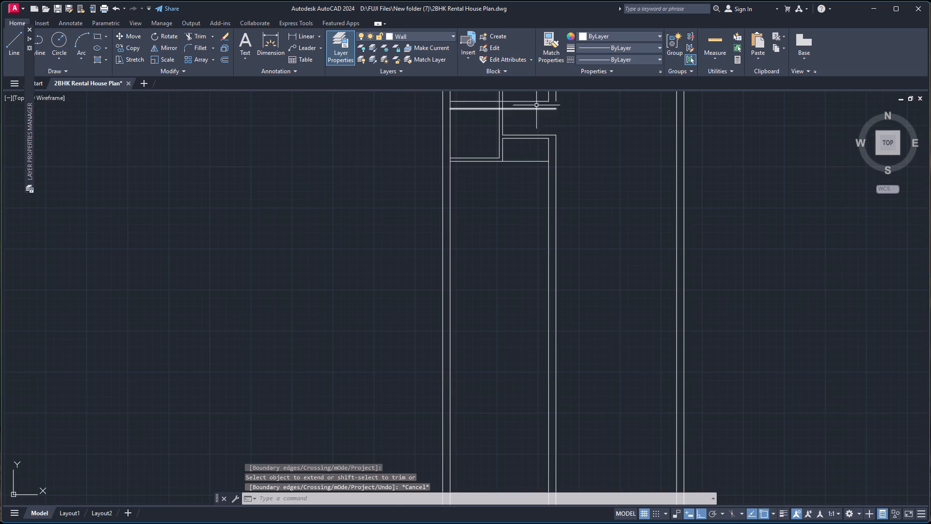
{"action": "scroll", "coordinate": [537, 92], "scroll_direction": "up", "scroll_amount": 3}
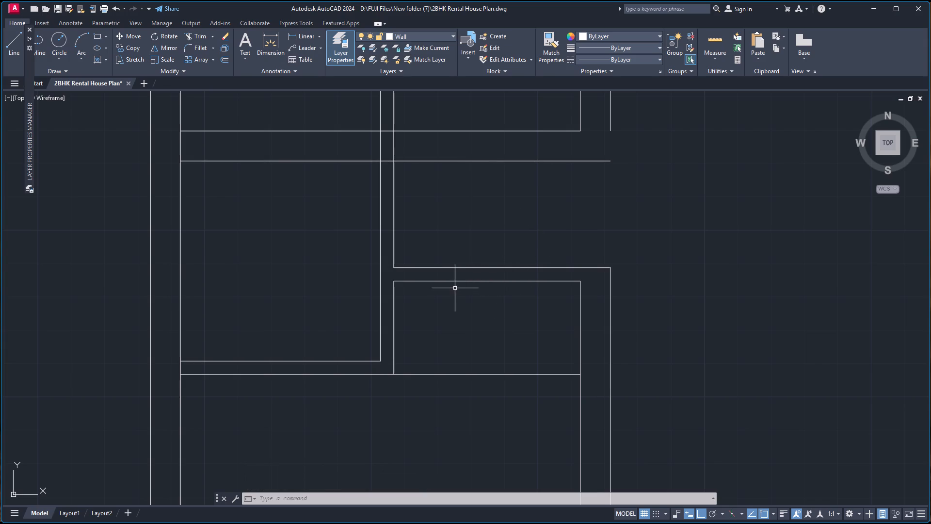
{"action": "left_click", "coordinate": [465, 247]}
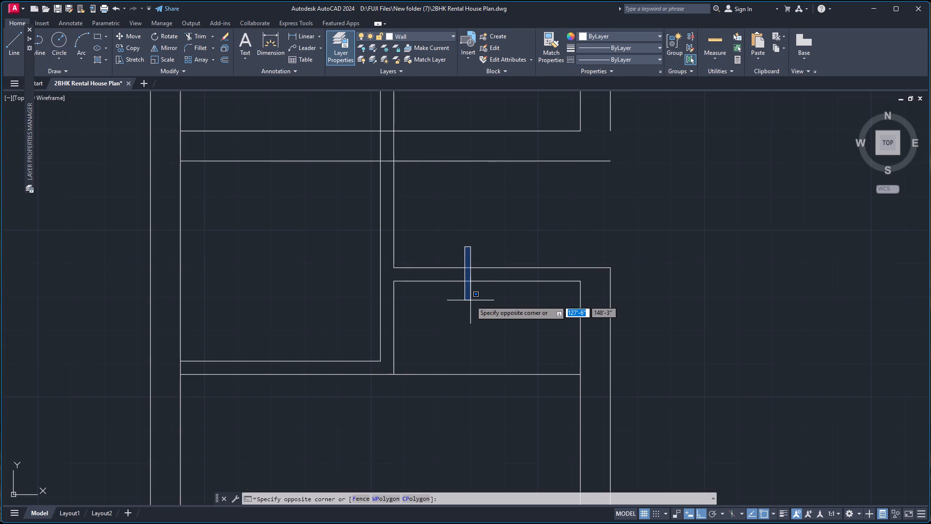
{"action": "left_click", "coordinate": [471, 300]}
{"action": "left_click", "coordinate": [481, 311]}
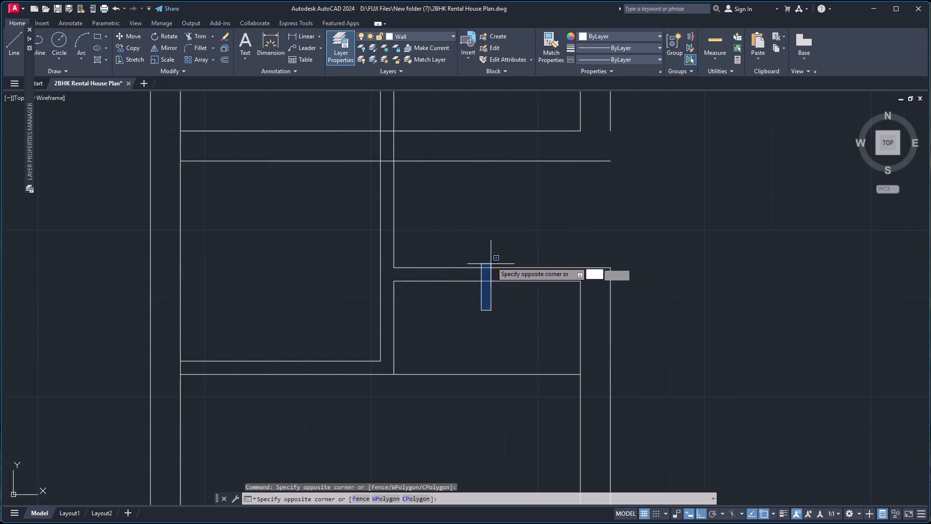
{"action": "left_click", "coordinate": [494, 257]}
{"action": "left_click", "coordinate": [534, 308]}
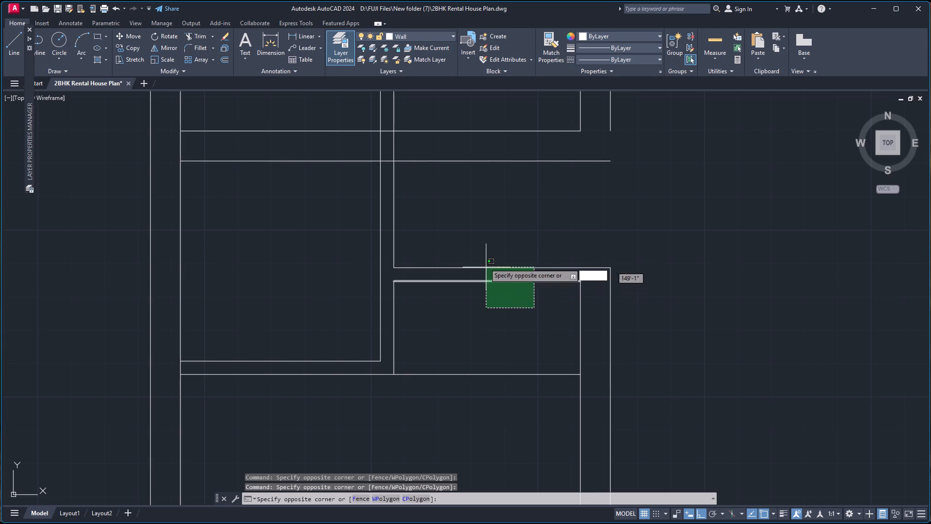
{"action": "left_click", "coordinate": [484, 259]}
{"action": "key", "text": "Delete"}
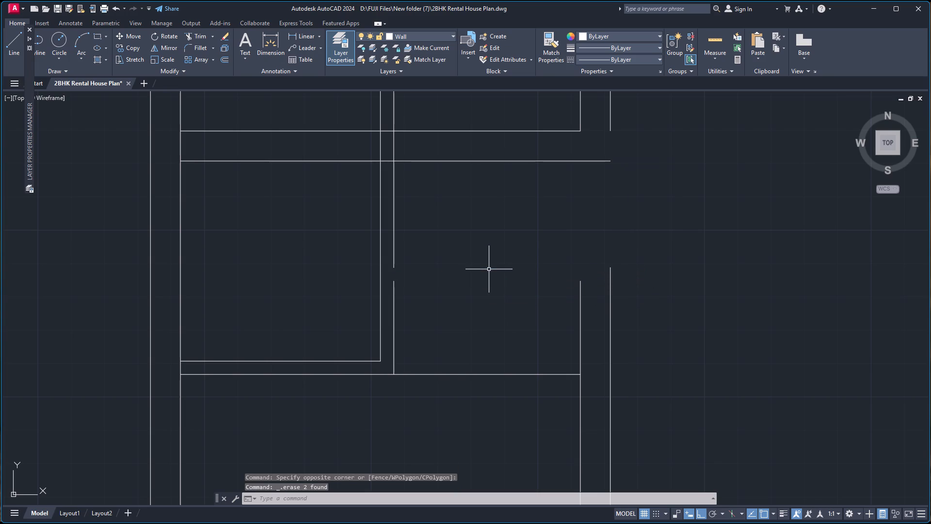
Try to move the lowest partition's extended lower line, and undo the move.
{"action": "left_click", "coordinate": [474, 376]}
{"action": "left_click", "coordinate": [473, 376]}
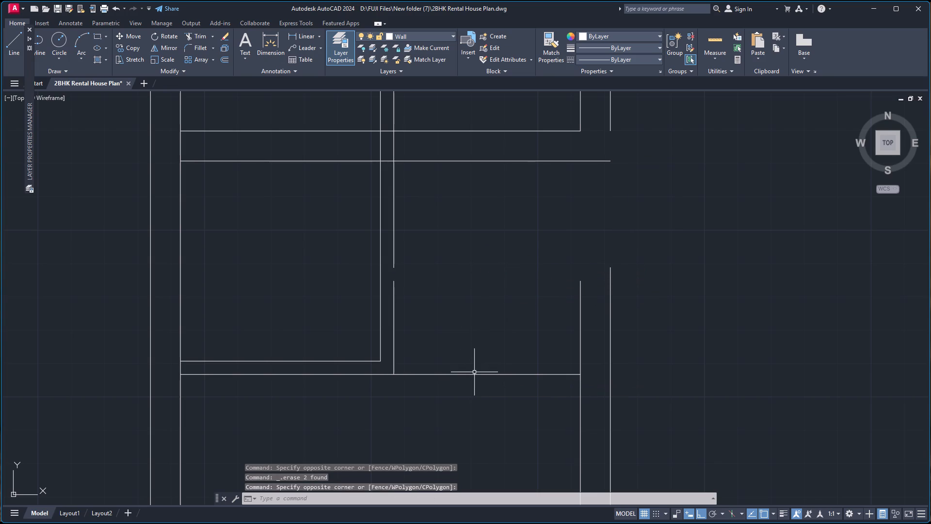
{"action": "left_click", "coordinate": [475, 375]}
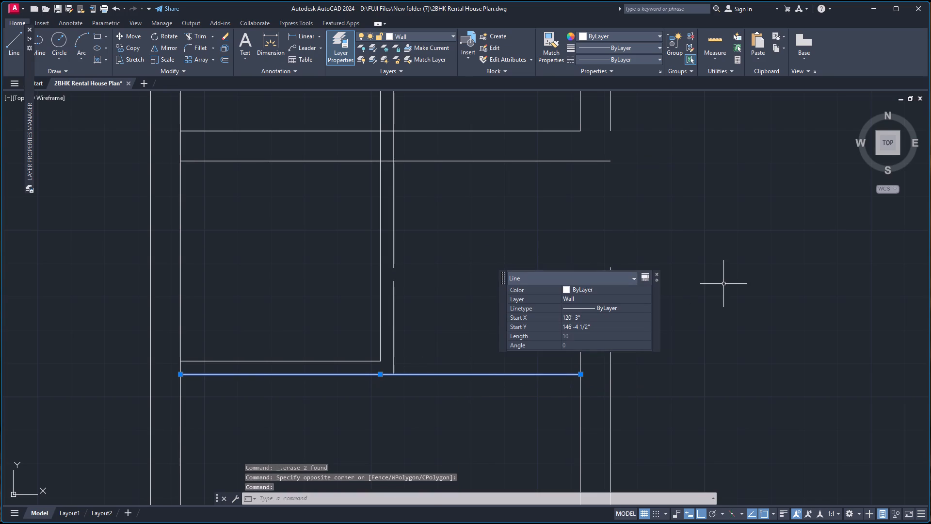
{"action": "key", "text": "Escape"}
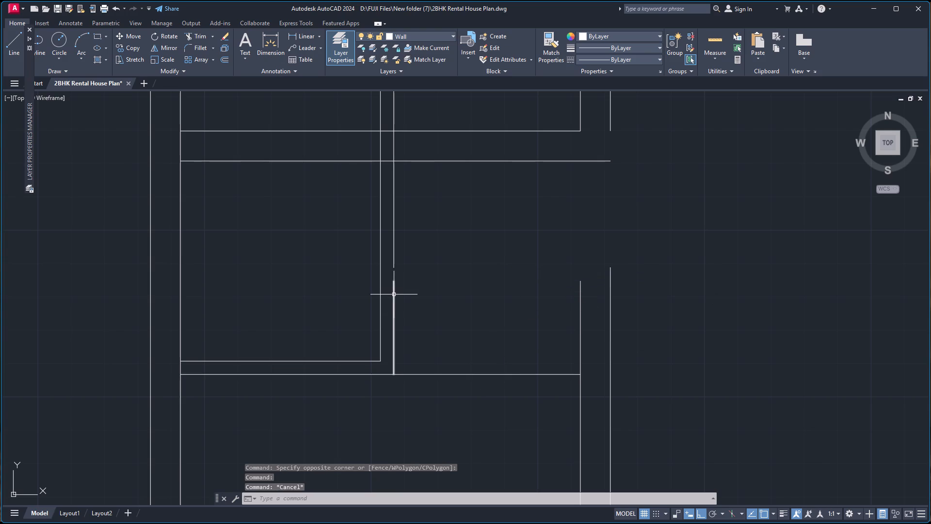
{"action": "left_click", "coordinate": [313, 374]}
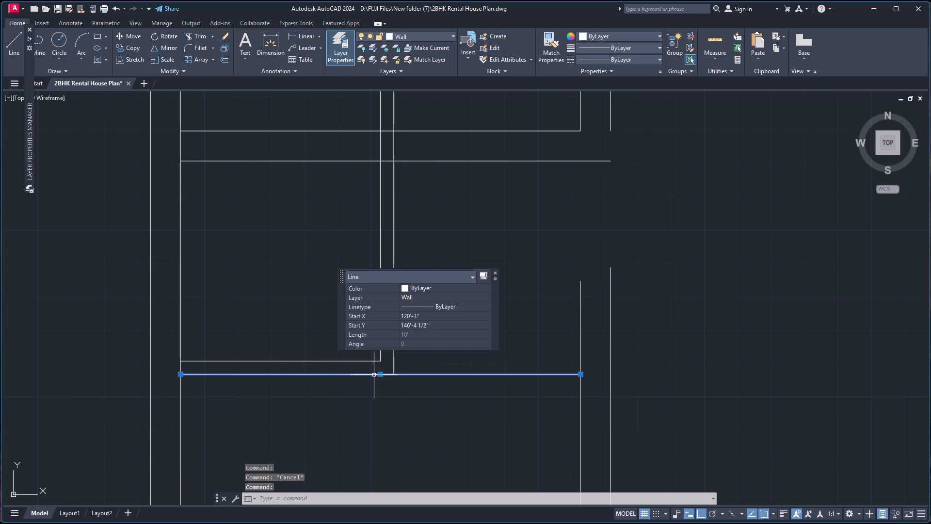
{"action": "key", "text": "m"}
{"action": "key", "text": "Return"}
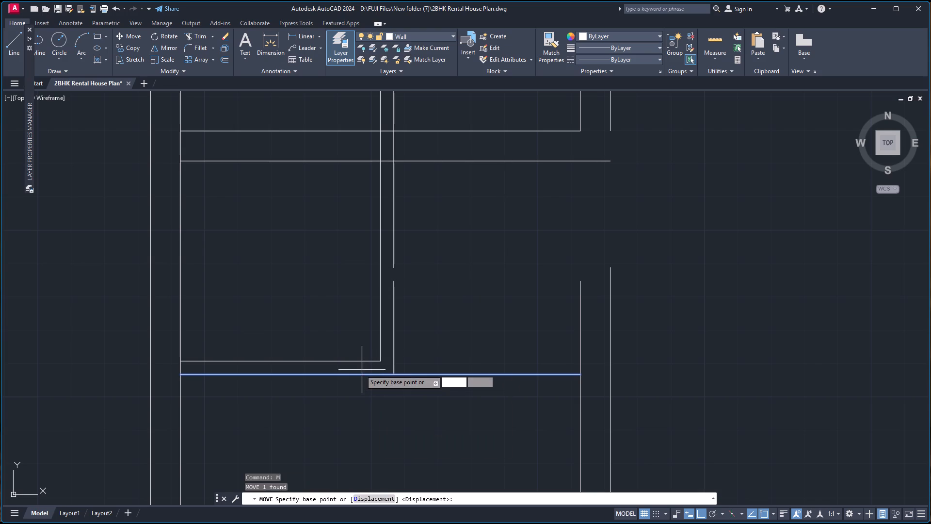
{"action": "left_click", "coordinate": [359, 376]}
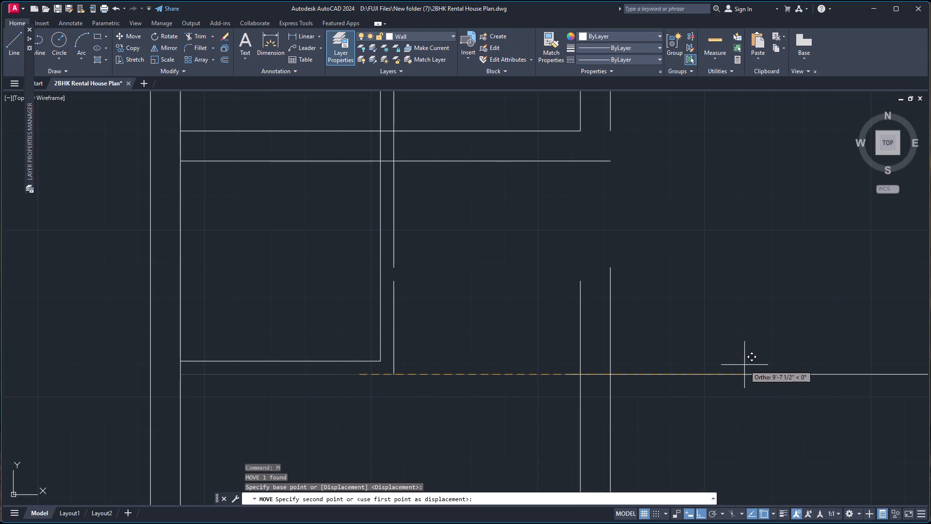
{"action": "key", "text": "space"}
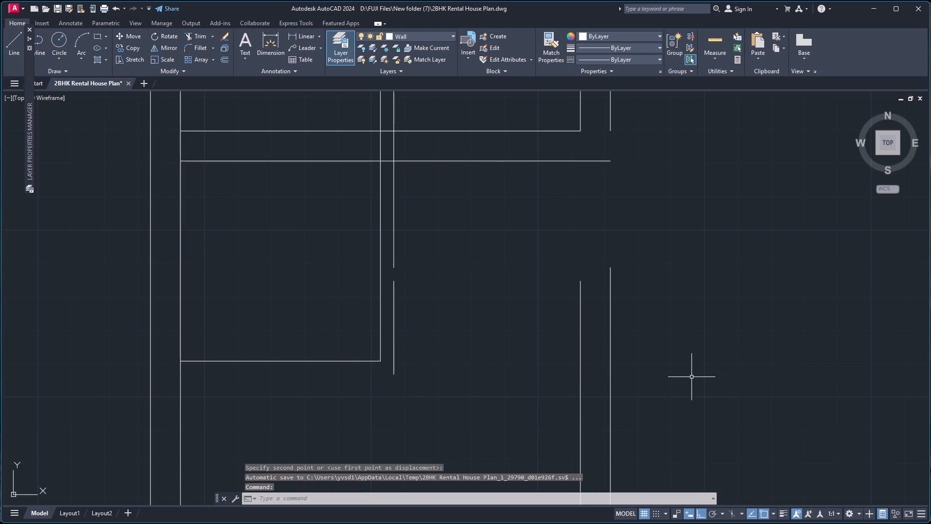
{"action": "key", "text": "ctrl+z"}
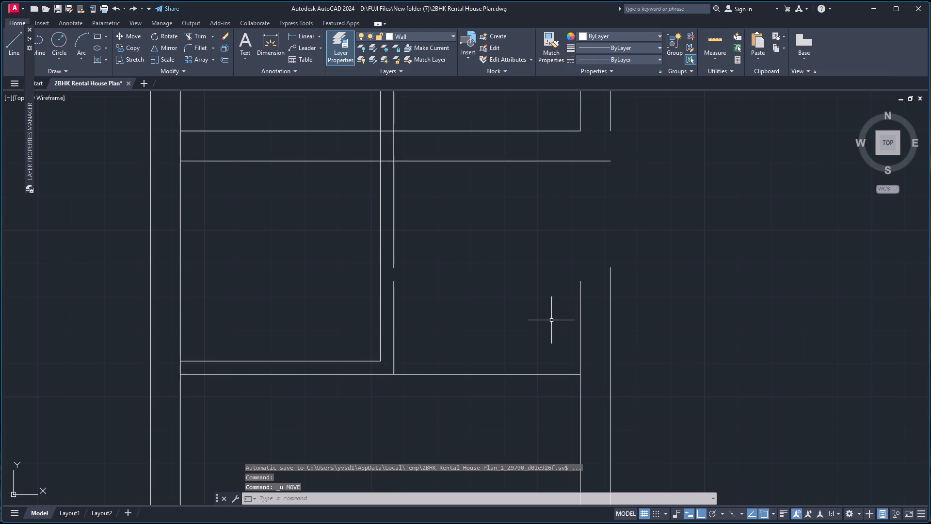
Select the lowest partition's extended lower line.
{"action": "left_click", "coordinate": [525, 375]}
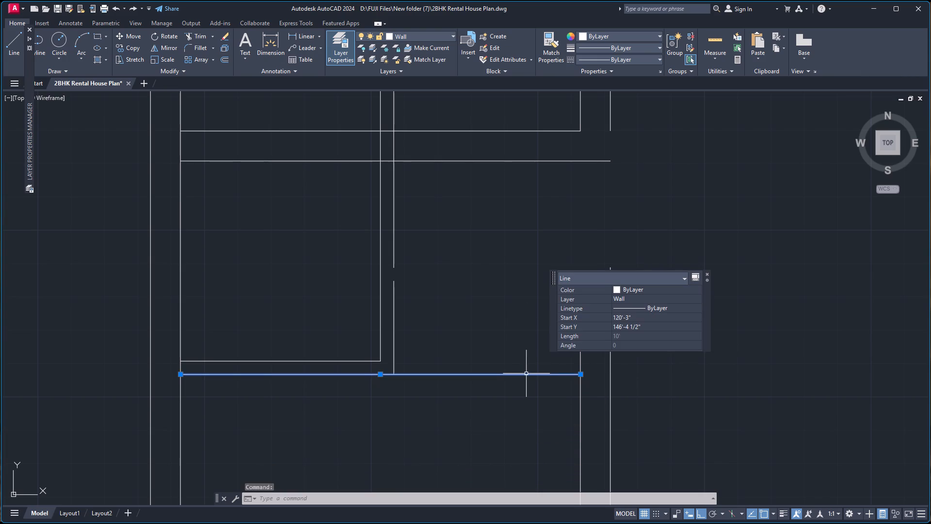
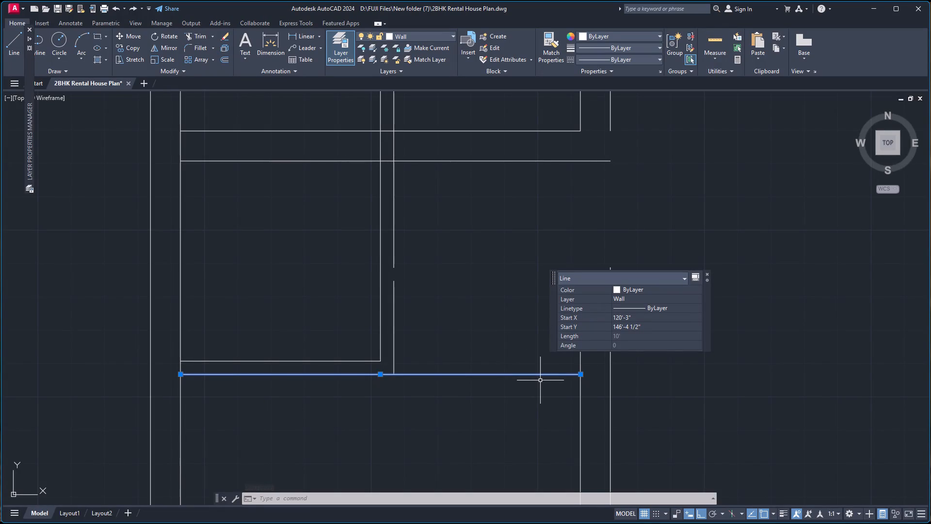
Offset the lowest partition's lower line 2' upward, and offset the resulting line another 4" upward to form a new horizontal partition.
{"action": "key", "text": "o"}
{"action": "key", "text": "Return"}
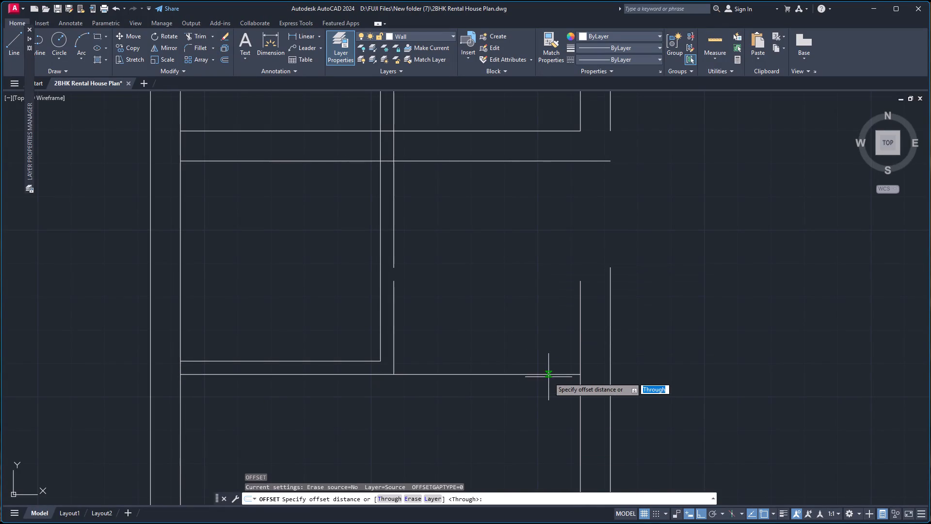
{"action": "key", "text": "Return"}
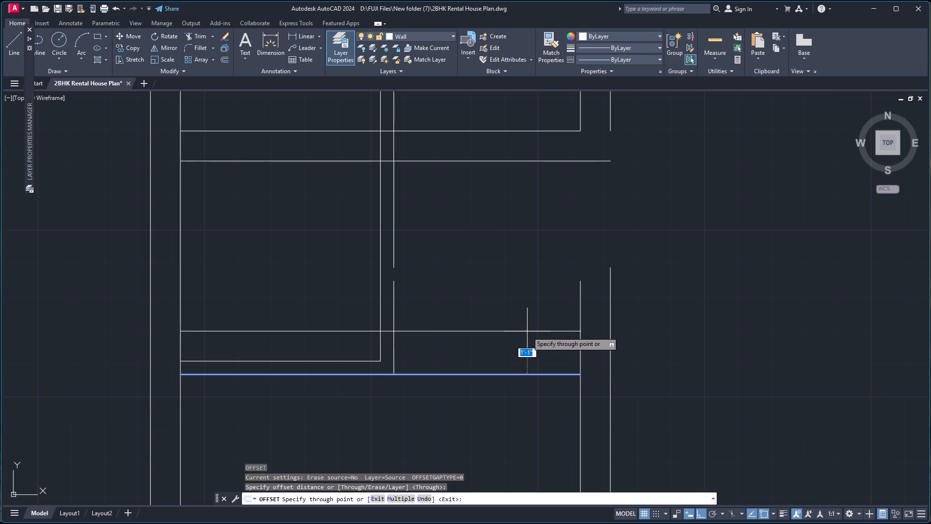
{"action": "key", "text": "2"}
{"action": "key", "text": "apostrophe"}
{"action": "key", "text": "Return"}
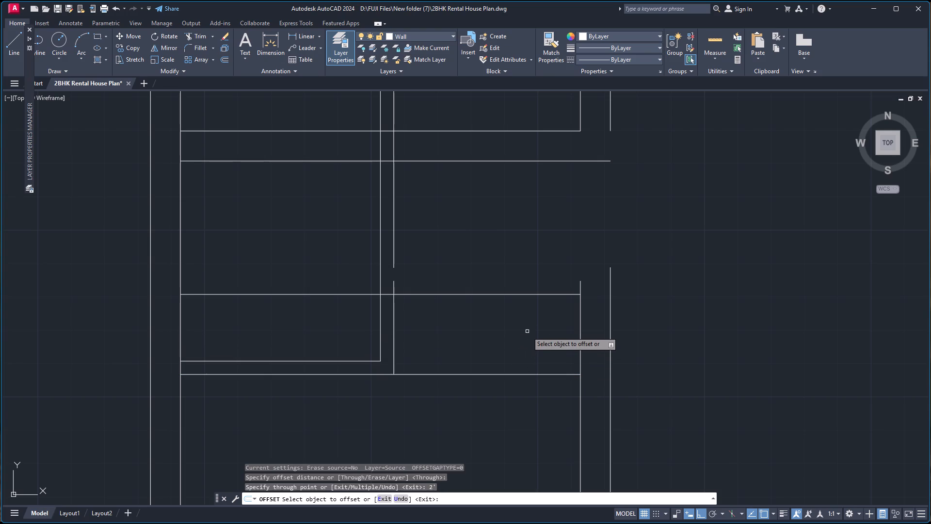
{"action": "left_click", "coordinate": [518, 295]}
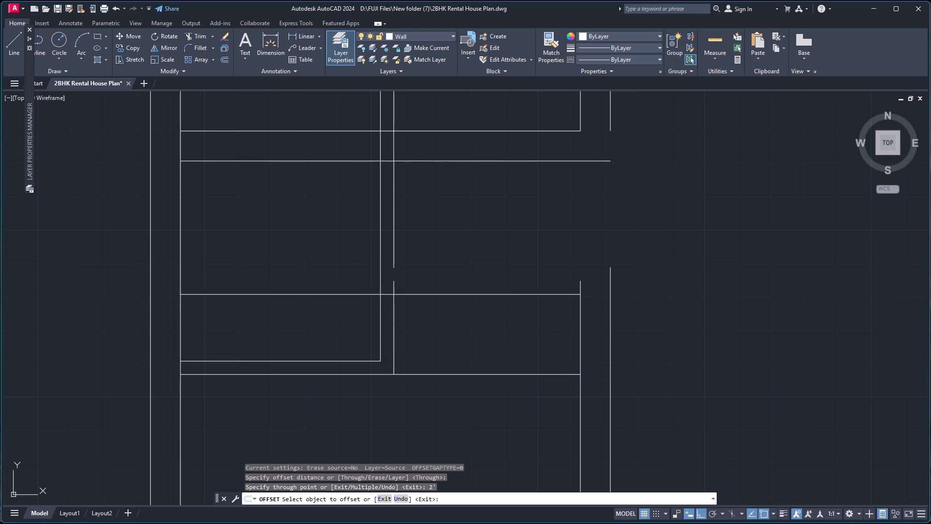
{"action": "key", "text": "4"}
{"action": "key", "text": "Return"}
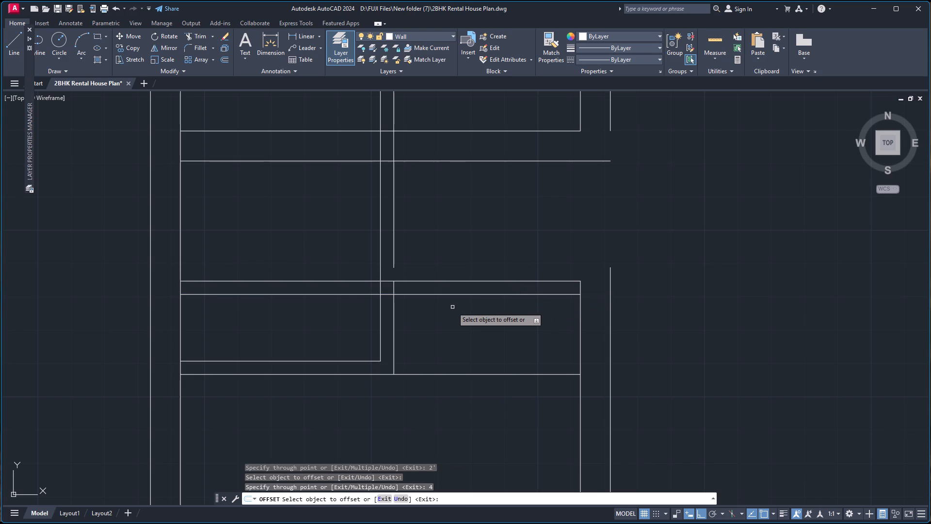
{"action": "key", "text": "Escape"}
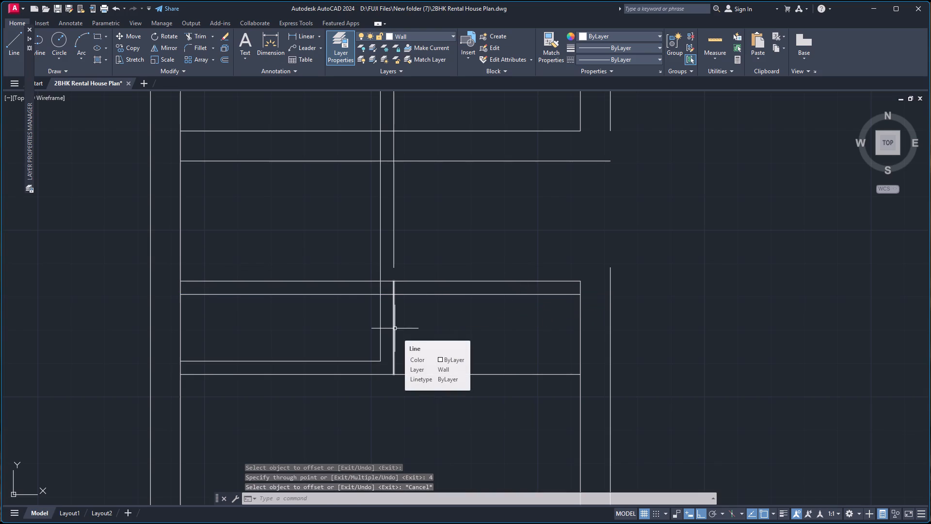
Delete the long upper piece of the vertical partition's right line.
{"action": "scroll", "coordinate": [413, 268], "scroll_direction": "down", "scroll_amount": 4}
{"action": "scroll", "coordinate": [417, 223], "scroll_direction": "up", "scroll_amount": 3}
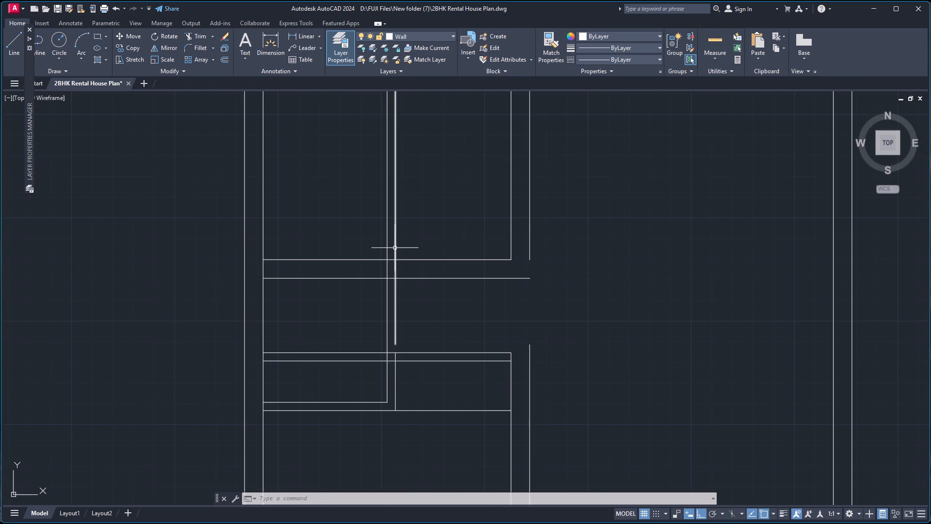
{"action": "left_click", "coordinate": [395, 248]}
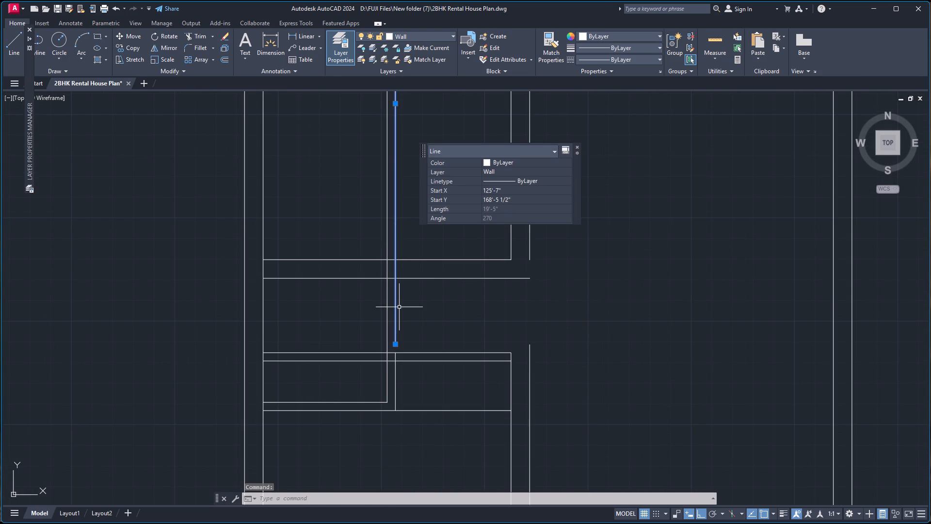
{"action": "key", "text": "Delete"}
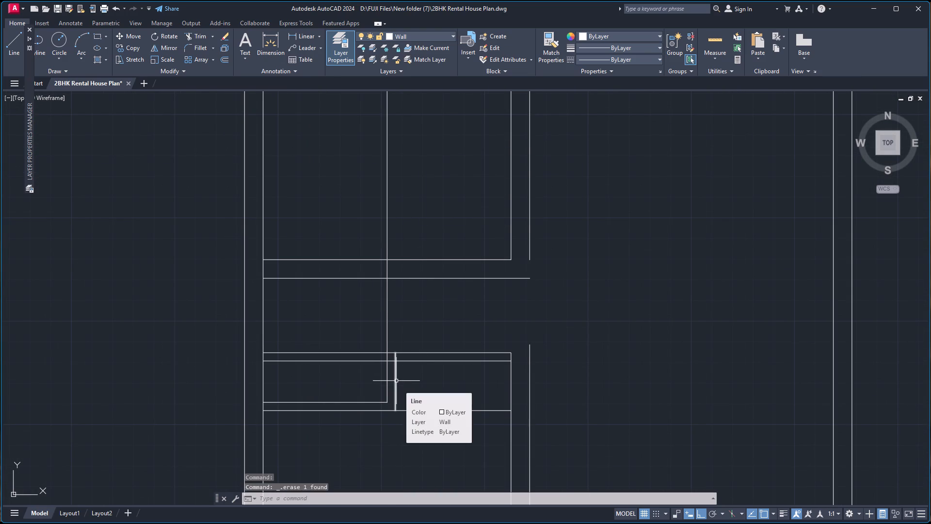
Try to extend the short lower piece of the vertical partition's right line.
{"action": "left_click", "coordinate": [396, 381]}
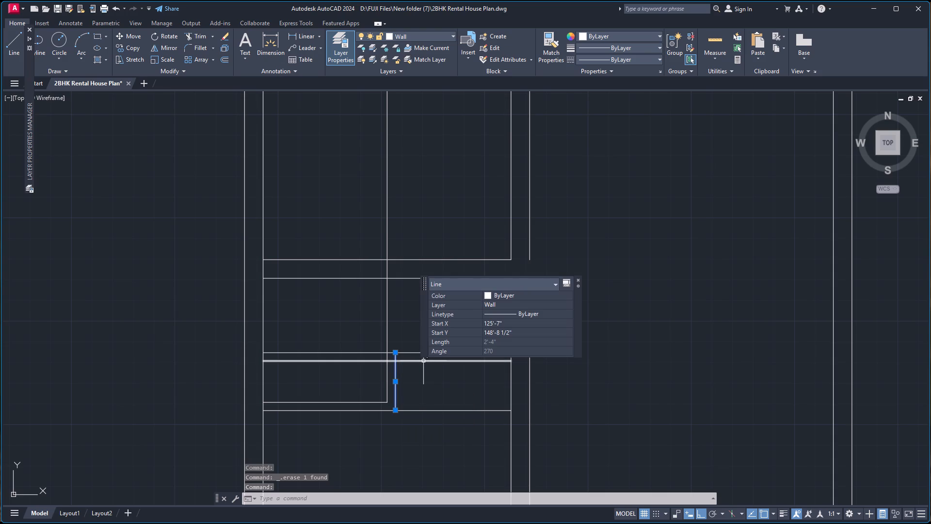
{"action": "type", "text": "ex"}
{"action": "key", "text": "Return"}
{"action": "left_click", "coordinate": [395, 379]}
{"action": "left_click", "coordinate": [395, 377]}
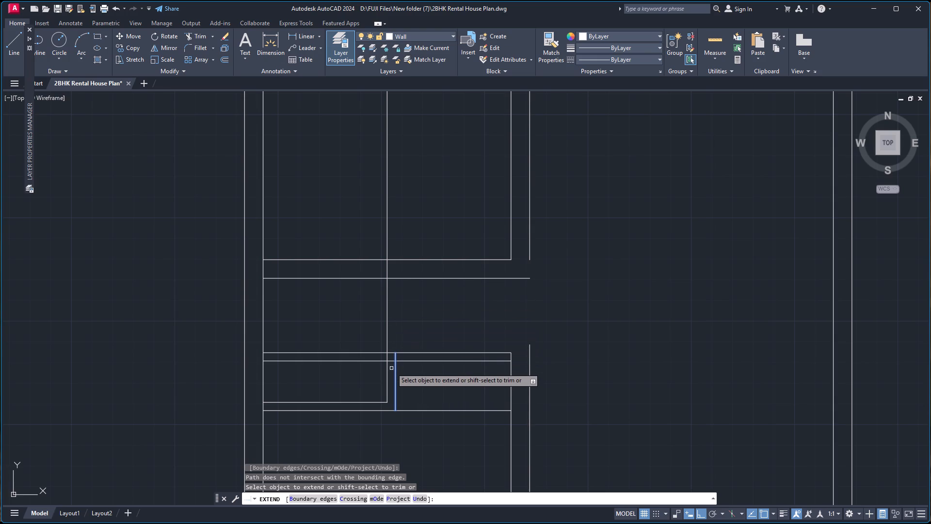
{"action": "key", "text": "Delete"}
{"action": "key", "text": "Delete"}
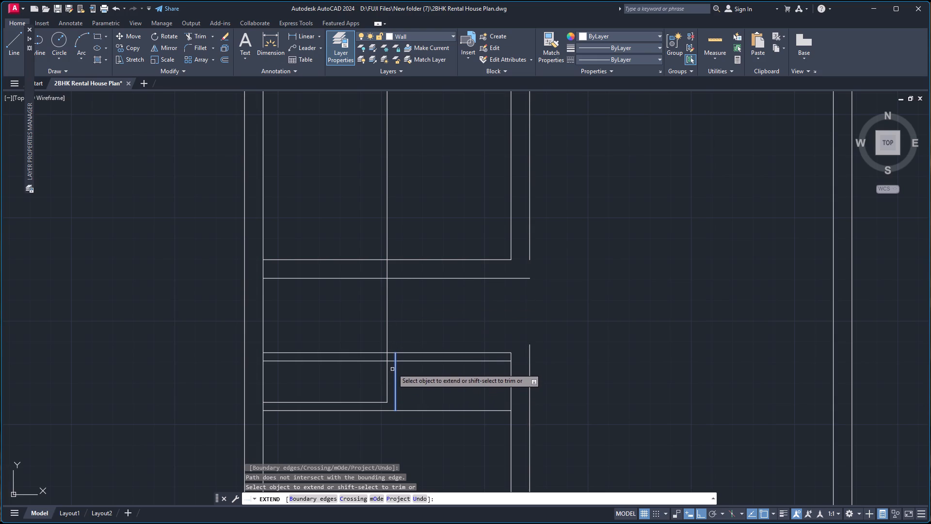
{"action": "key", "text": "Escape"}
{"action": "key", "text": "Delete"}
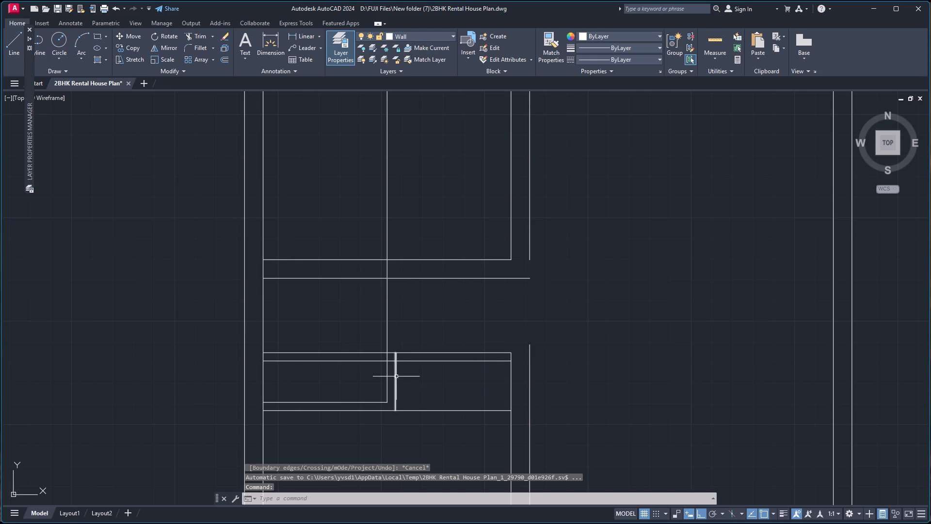
Delete the short lower piece of the vertical partition's right line.
{"action": "left_click", "coordinate": [396, 377]}
{"action": "key", "text": "Delete"}
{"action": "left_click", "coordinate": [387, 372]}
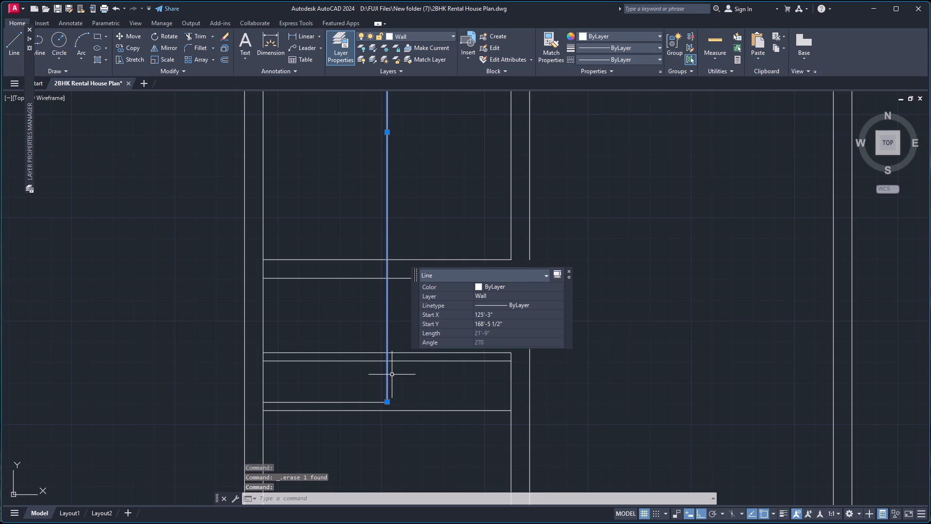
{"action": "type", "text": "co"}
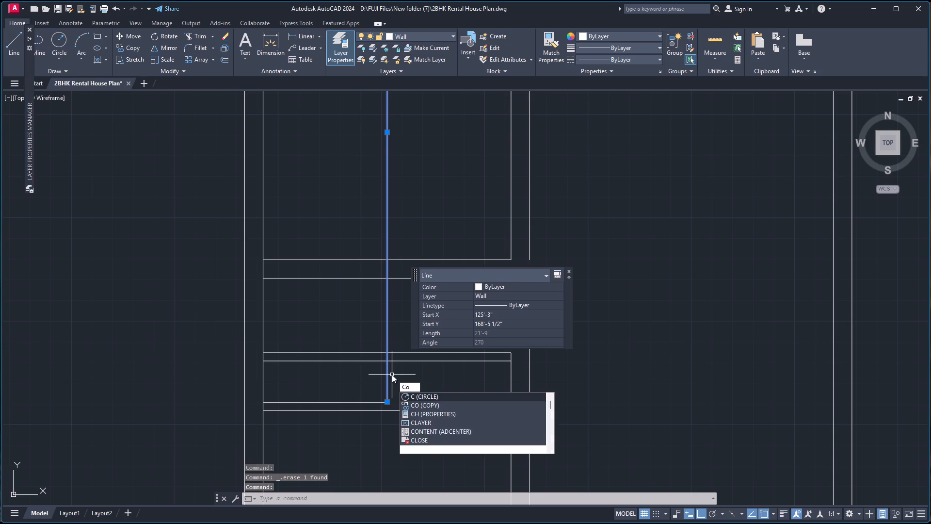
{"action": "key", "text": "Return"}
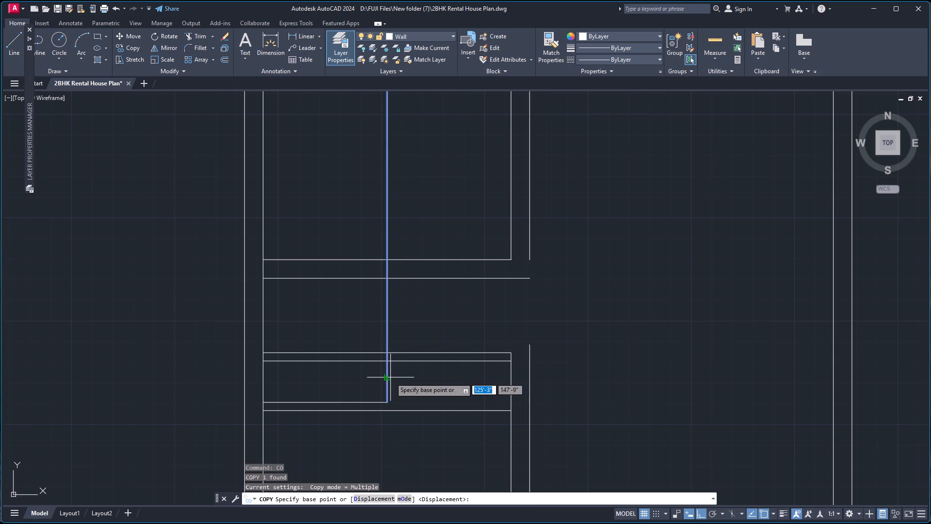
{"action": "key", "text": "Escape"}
Offset the vertical partition's remaining left line 4" to the right to redraw its right face in one piece.
{"action": "left_click", "coordinate": [386, 381]}
{"action": "key", "text": "o"}
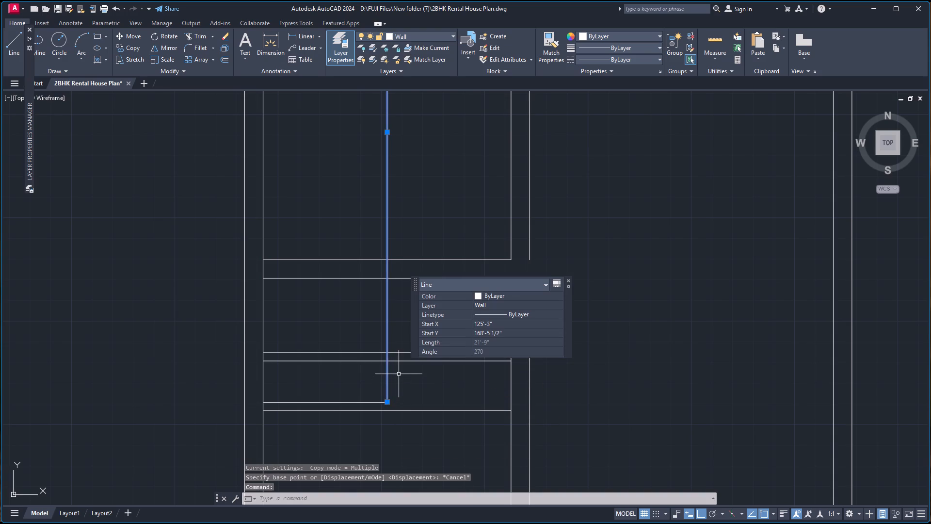
{"action": "key", "text": "Return"}
{"action": "key", "text": "Return"}
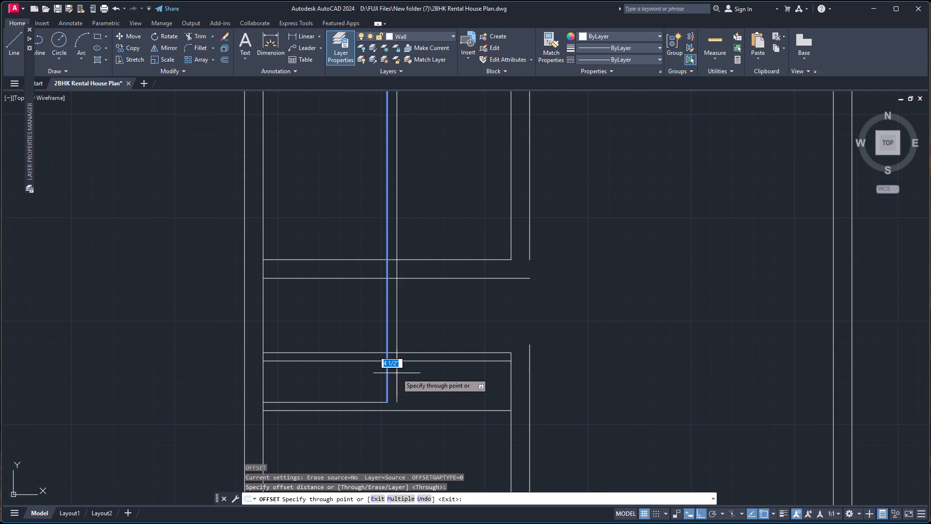
{"action": "key", "text": "4"}
{"action": "key", "text": "Return"}
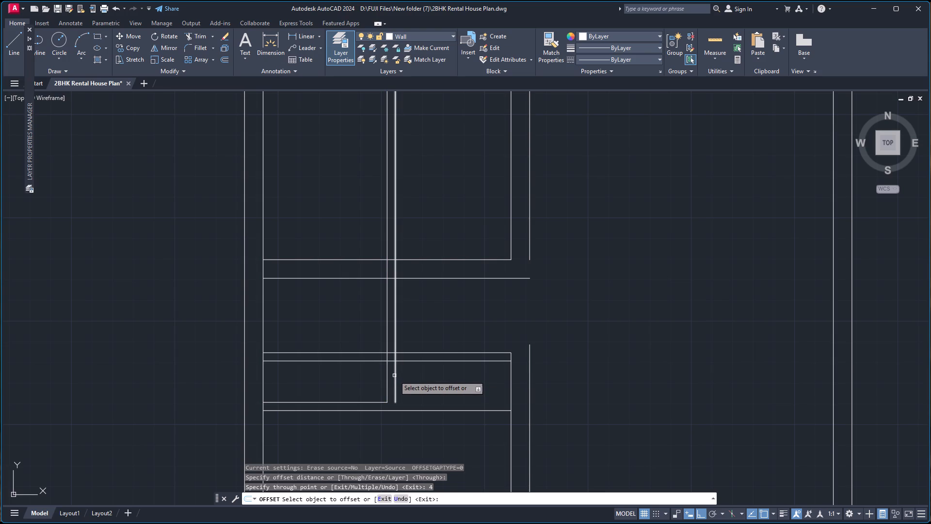
{"action": "key", "text": "Escape"}
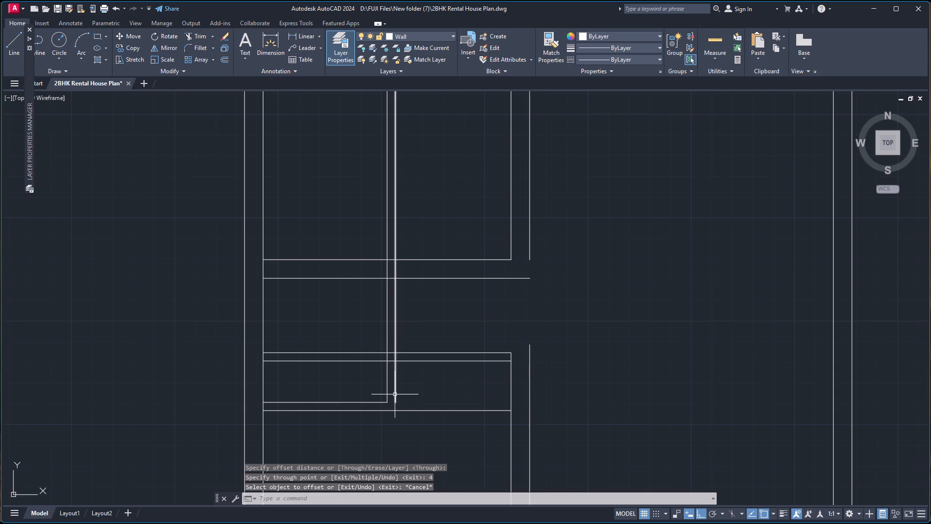
Stretch the lower end of the vertical partition's new right line down to the lowest partition's lower line.
{"action": "scroll", "coordinate": [395, 404], "scroll_direction": "up", "scroll_amount": 4}
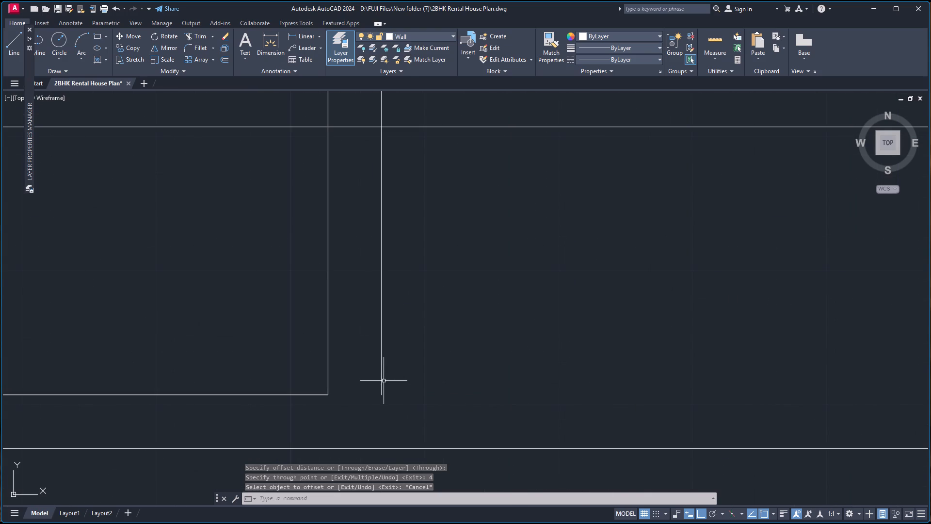
{"action": "left_click", "coordinate": [382, 384]}
{"action": "left_click", "coordinate": [382, 394]}
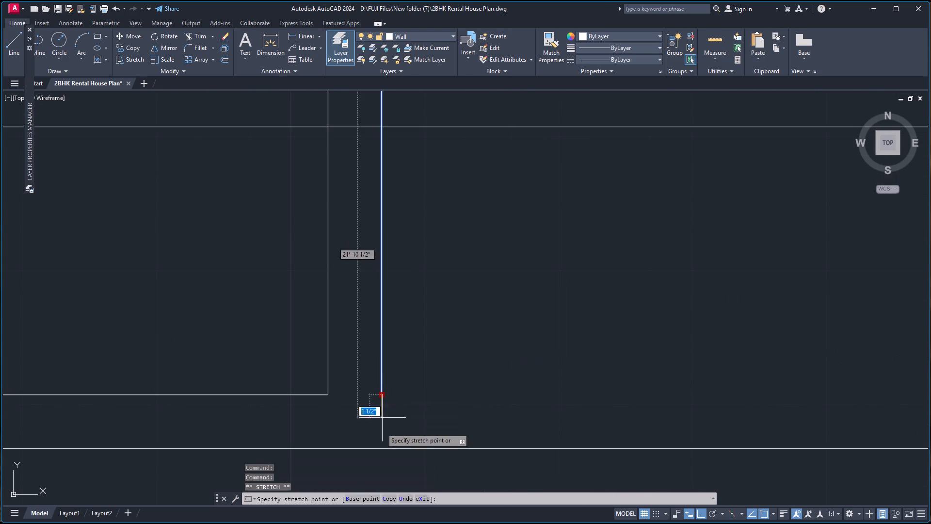
{"action": "left_click", "coordinate": [381, 447]}
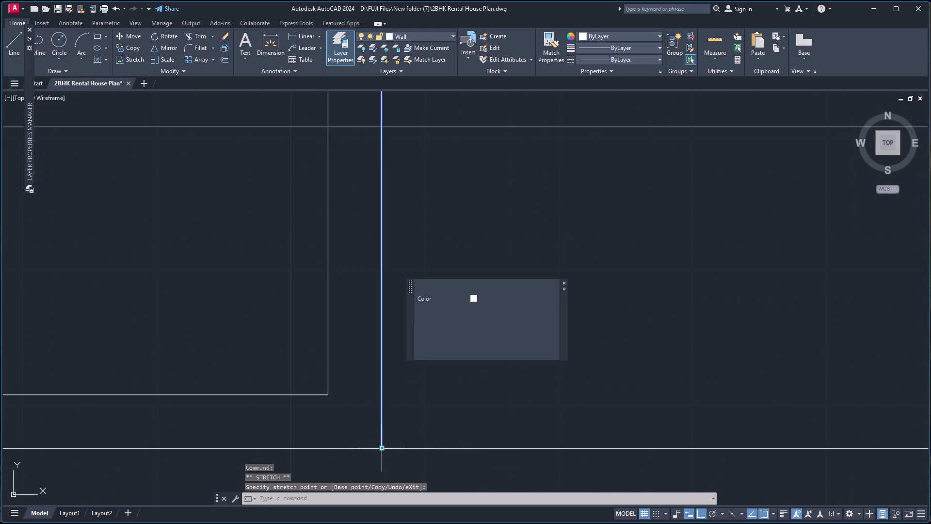
{"action": "key", "text": "Escape"}
Trim away both lines of the new horizontal partition between the outer left wall and the vertical partition.
{"action": "scroll", "coordinate": [398, 295], "scroll_direction": "down", "scroll_amount": 2}
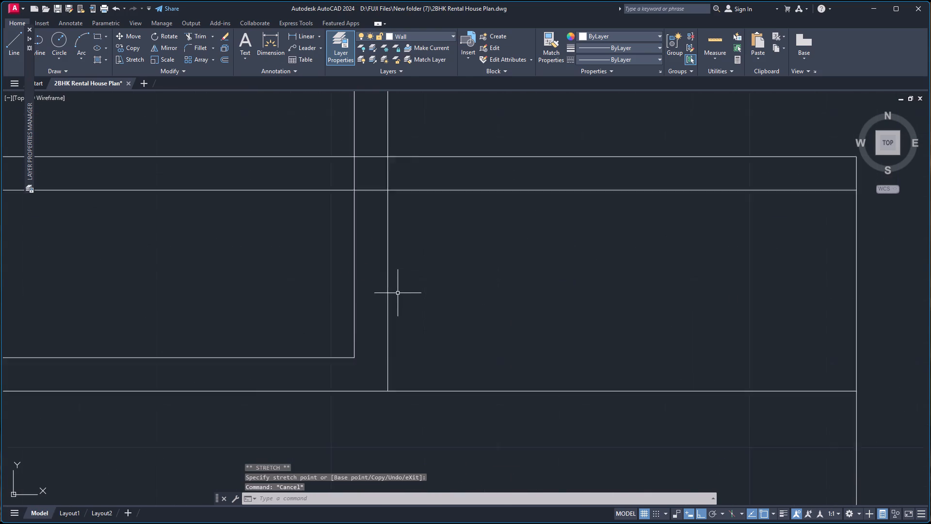
{"action": "scroll", "coordinate": [402, 265], "scroll_direction": "down", "scroll_amount": 2}
{"action": "scroll", "coordinate": [403, 151], "scroll_direction": "down", "scroll_amount": 1}
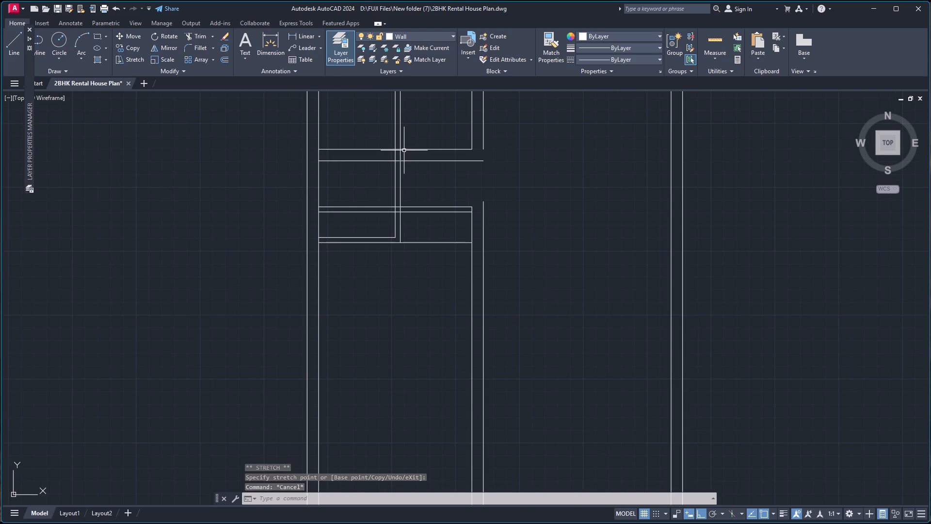
{"action": "scroll", "coordinate": [399, 164], "scroll_direction": "up", "scroll_amount": 4}
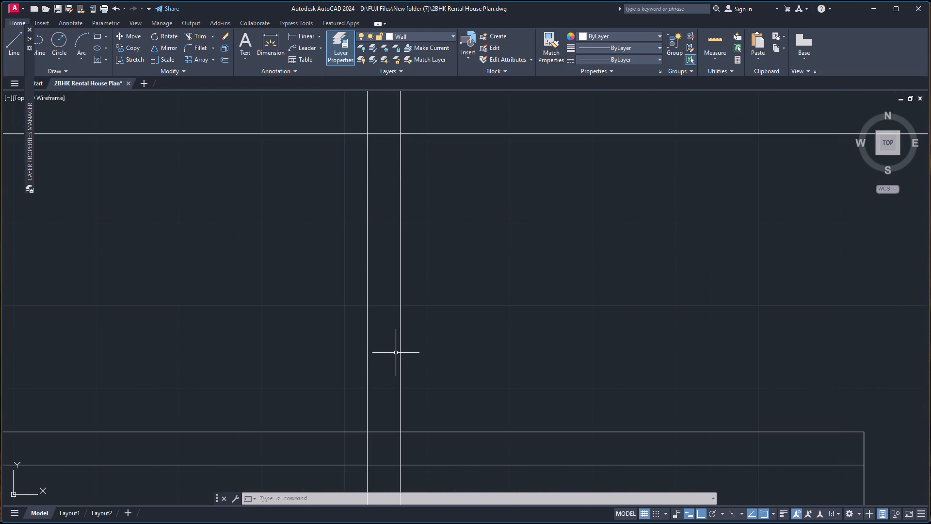
{"action": "type", "text": "tr"}
{"action": "key", "text": "Return"}
{"action": "left_click", "coordinate": [169, 387]}
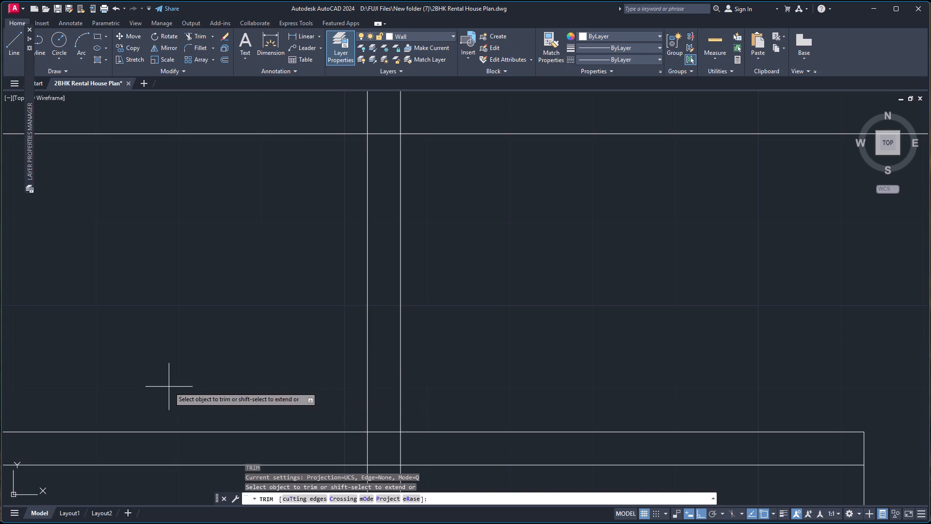
{"action": "left_click", "coordinate": [104, 491]}
Trim the junction of the new horizontal partition and the vertical partition, removing the line pieces that cross inside both.
{"action": "scroll", "coordinate": [244, 376], "scroll_direction": "down", "scroll_amount": 3}
{"action": "scroll", "coordinate": [231, 383], "scroll_direction": "up", "scroll_amount": 3}
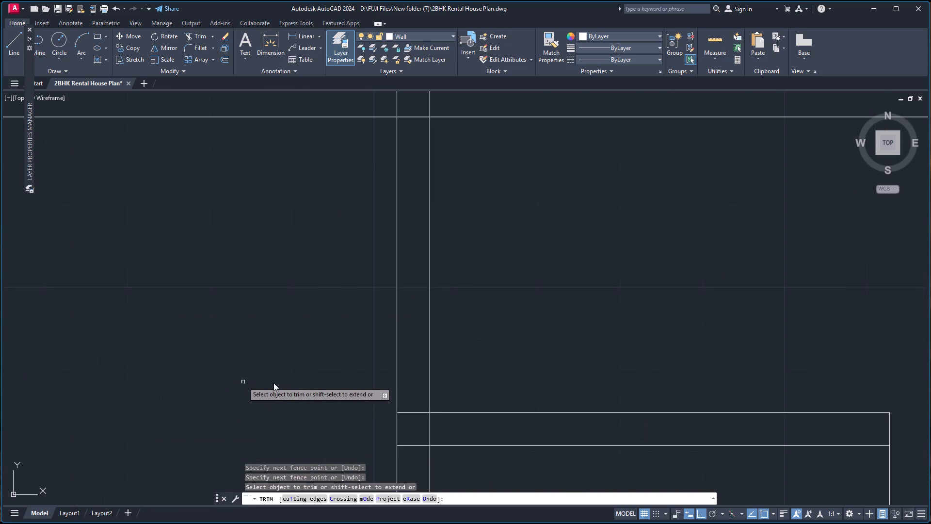
{"action": "left_click", "coordinate": [408, 448]}
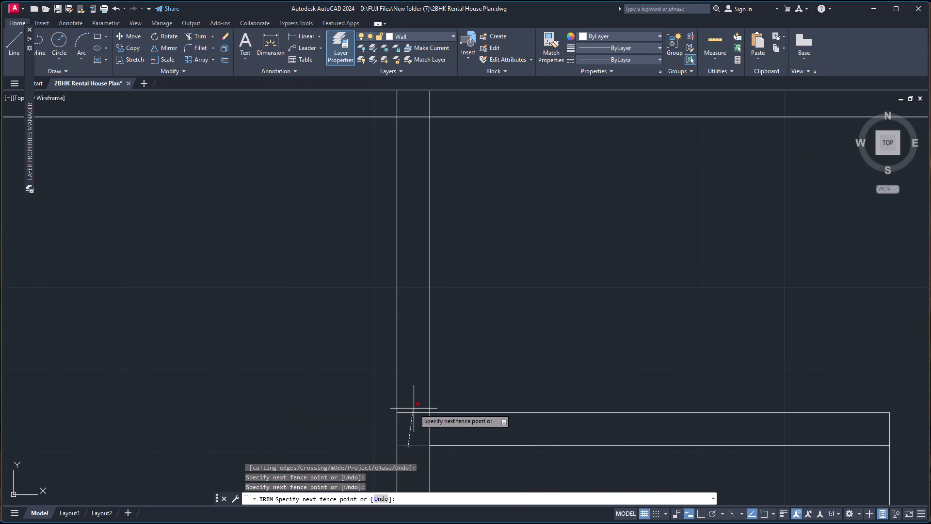
{"action": "left_click", "coordinate": [414, 407]}
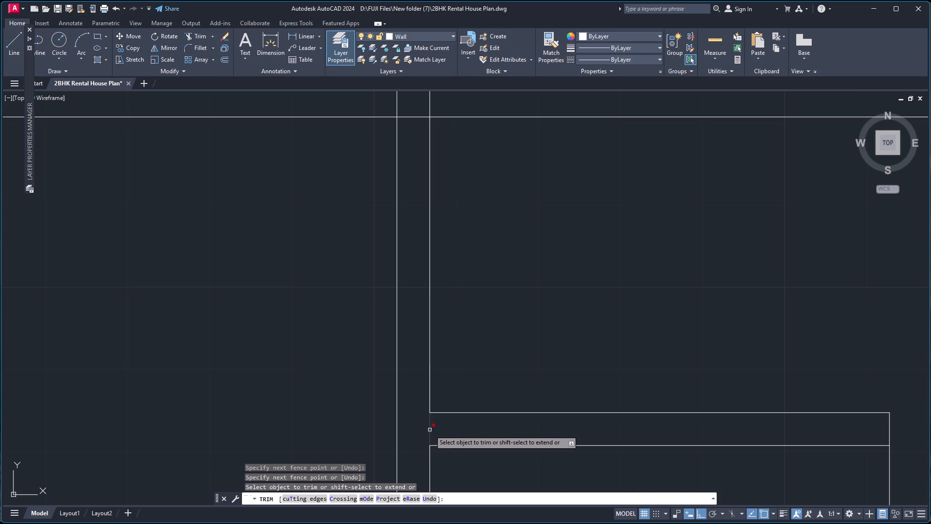
{"action": "left_click", "coordinate": [430, 430]}
Trim the crossing of the 9" horizontal wall and the vertical partition, removing the line pieces inside the junction.
{"action": "scroll", "coordinate": [451, 334], "scroll_direction": "down", "scroll_amount": 4}
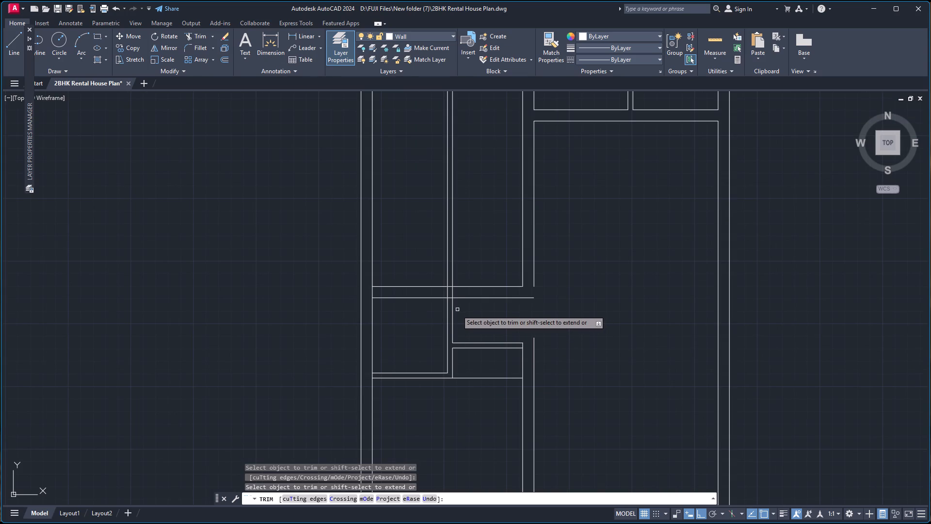
{"action": "scroll", "coordinate": [456, 311], "scroll_direction": "up", "scroll_amount": 3}
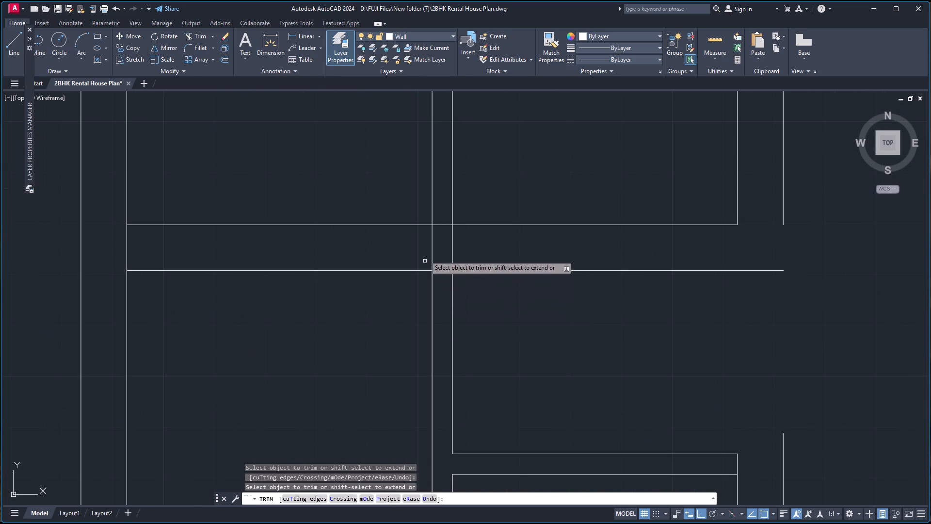
{"action": "left_click", "coordinate": [423, 250]}
{"action": "left_click", "coordinate": [466, 255]}
{"action": "left_click", "coordinate": [442, 271]}
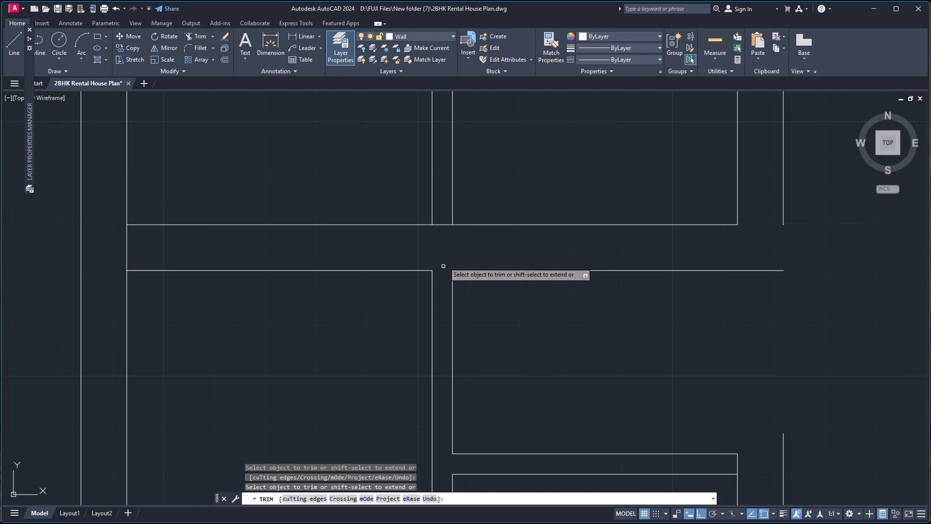
{"action": "scroll", "coordinate": [444, 258], "scroll_direction": "down", "scroll_amount": 5}
{"action": "key", "text": "space"}
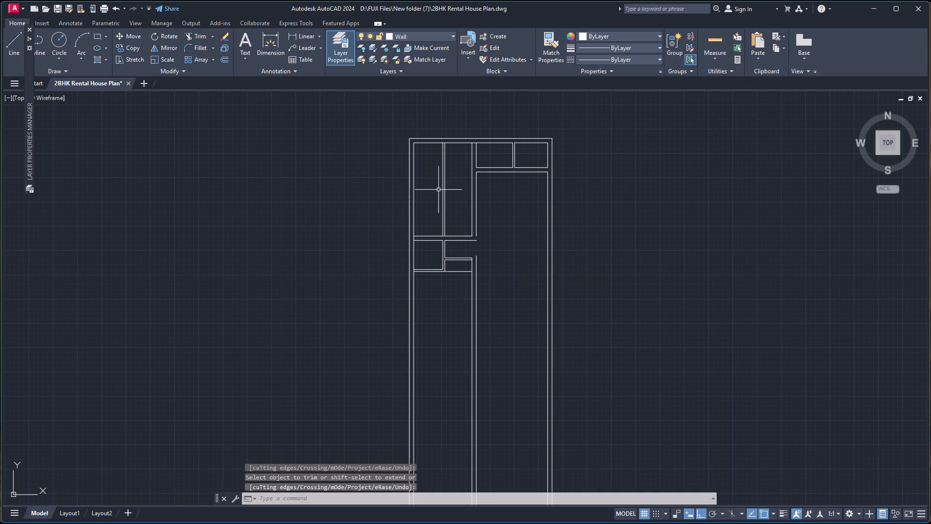
Delete both lines of the vertical partition that divides the upper-left room above the 9" horizontal wall.
{"action": "left_click", "coordinate": [438, 192]}
{"action": "left_click", "coordinate": [460, 197]}
{"action": "left_click", "coordinate": [457, 199]}
{"action": "left_click", "coordinate": [432, 200]}
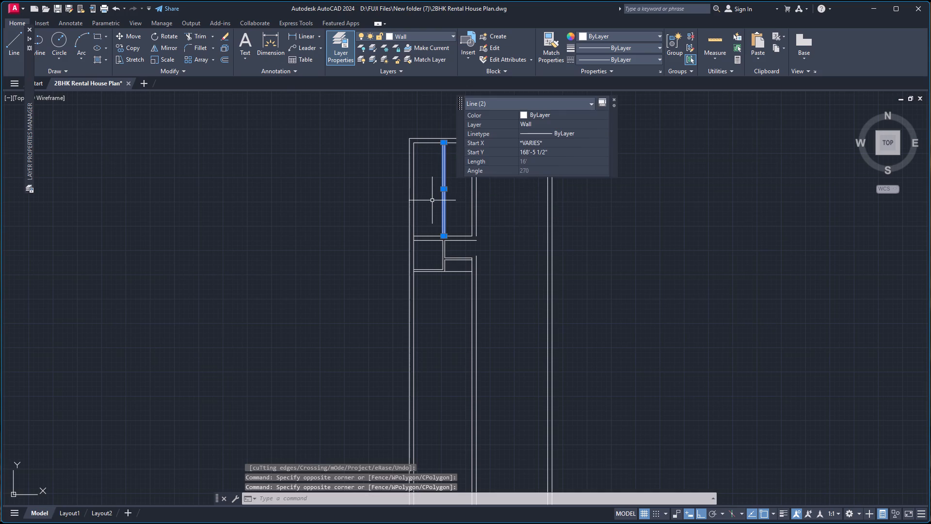
{"action": "key", "text": "BackSpace"}
{"action": "key", "text": "Delete"}
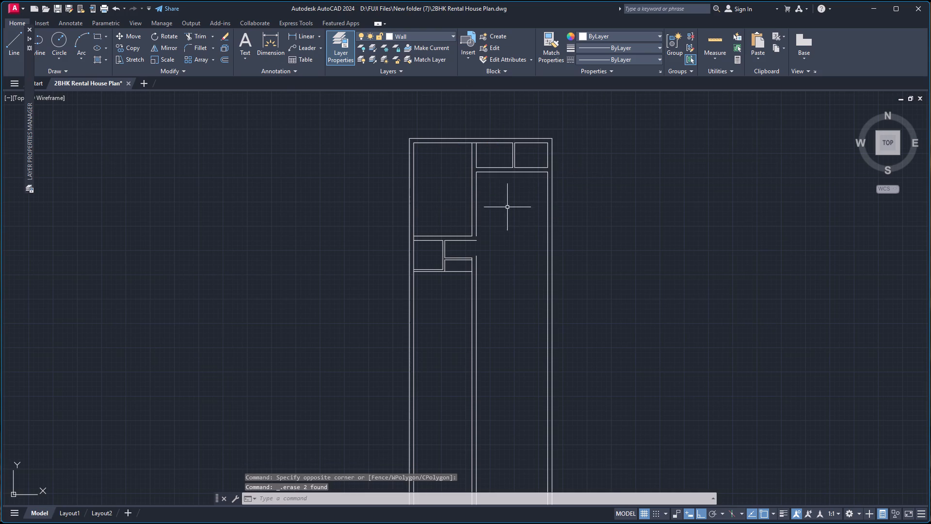
Trim the middle vertical wall's left line between the two lines of the short 4" partition that meets it.
{"action": "scroll", "coordinate": [505, 216], "scroll_direction": "up", "scroll_amount": 3}
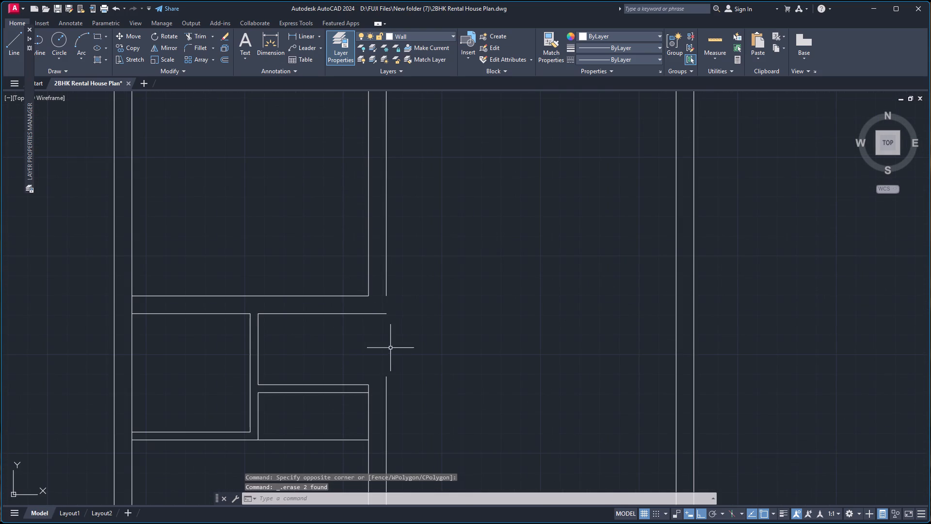
{"action": "scroll", "coordinate": [383, 354], "scroll_direction": "up", "scroll_amount": 2}
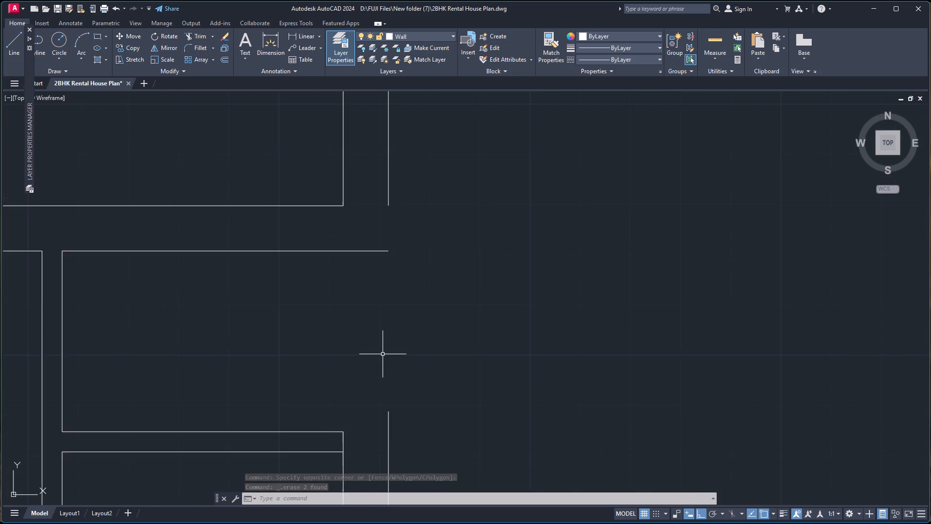
{"action": "scroll", "coordinate": [383, 354], "scroll_direction": "up", "scroll_amount": 1}
{"action": "scroll", "coordinate": [380, 365], "scroll_direction": "down", "scroll_amount": 2}
{"action": "scroll", "coordinate": [374, 436], "scroll_direction": "up", "scroll_amount": 2}
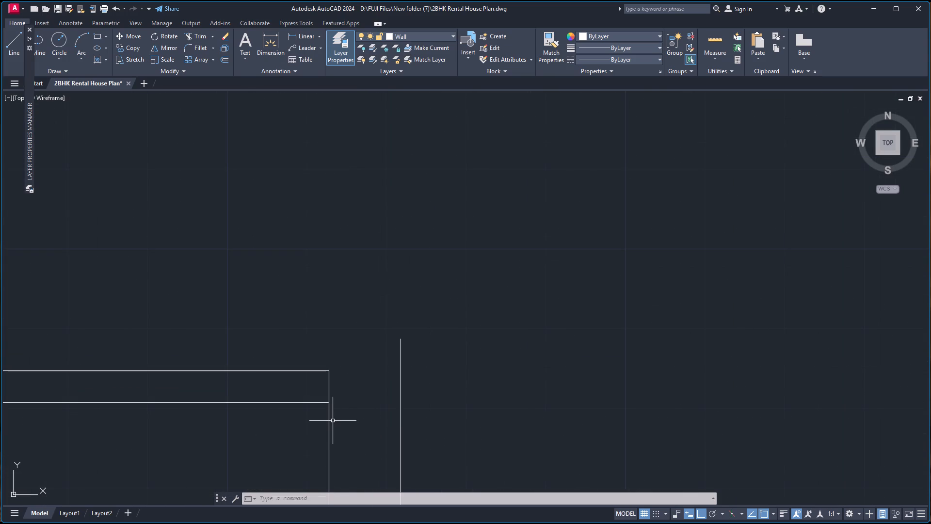
{"action": "type", "text": "tr"}
{"action": "key", "text": "Return"}
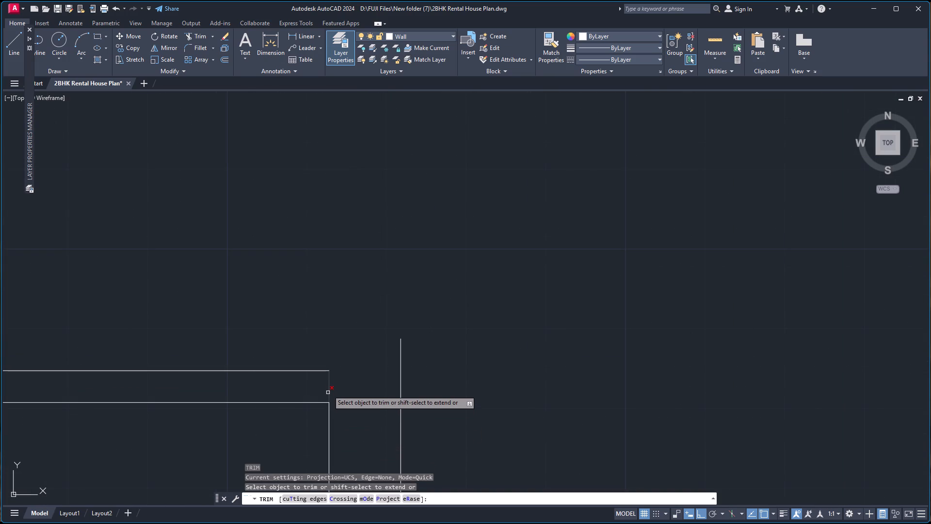
{"action": "left_click", "coordinate": [328, 390]}
{"action": "key", "text": "space"}
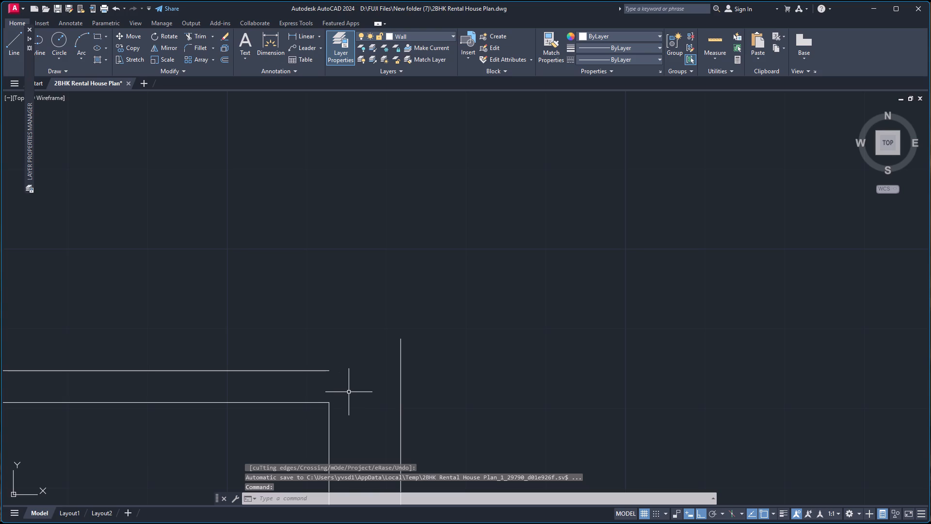
Draw a line extending the short partition's upper line across the wall thickness to the middle wall's right line.
{"action": "key", "text": "l"}
{"action": "key", "text": "Return"}
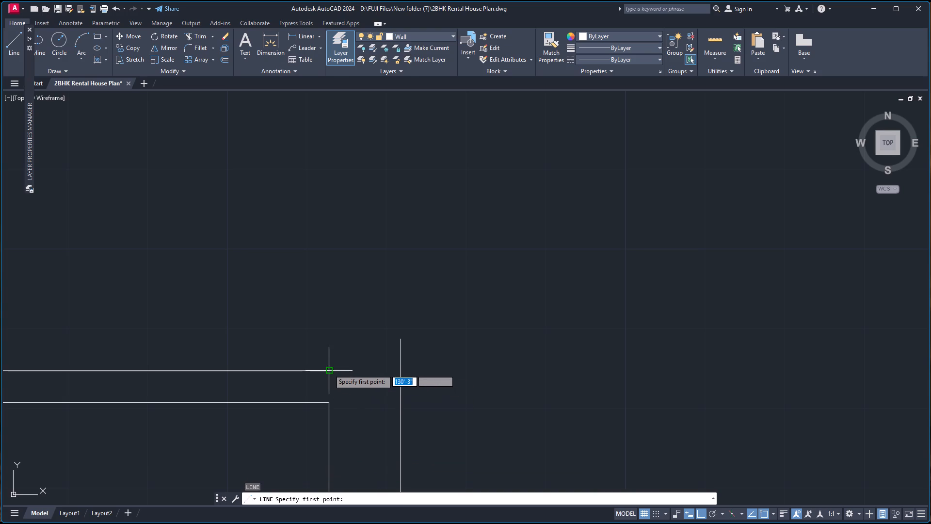
{"action": "left_click", "coordinate": [326, 370]}
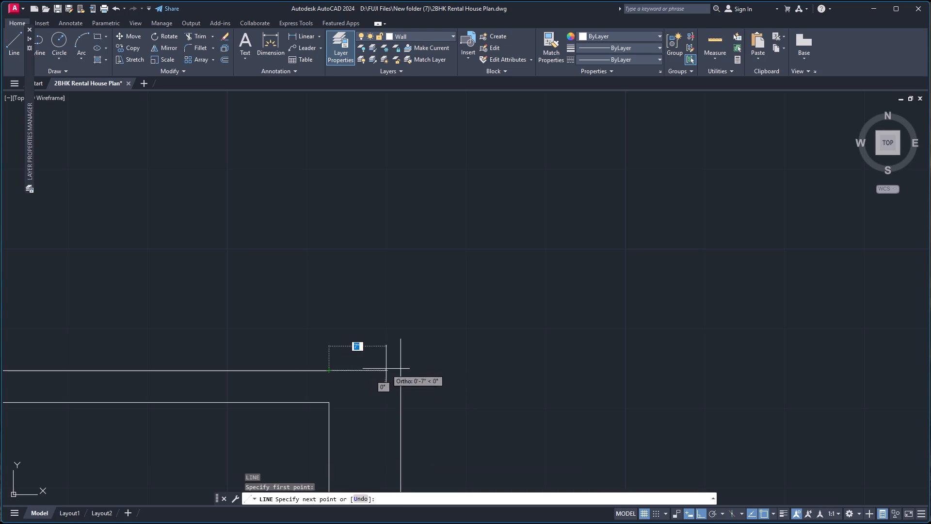
{"action": "left_click", "coordinate": [401, 371]}
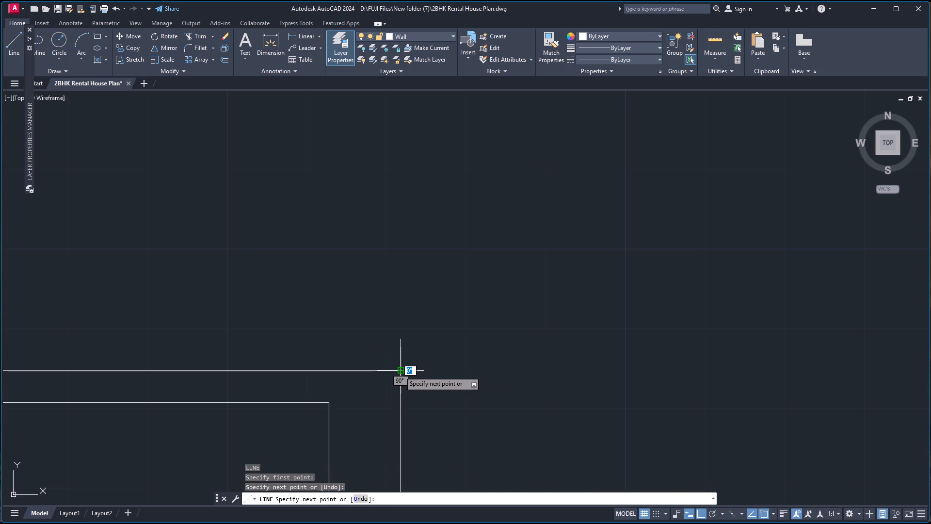
{"action": "key", "text": "Return"}
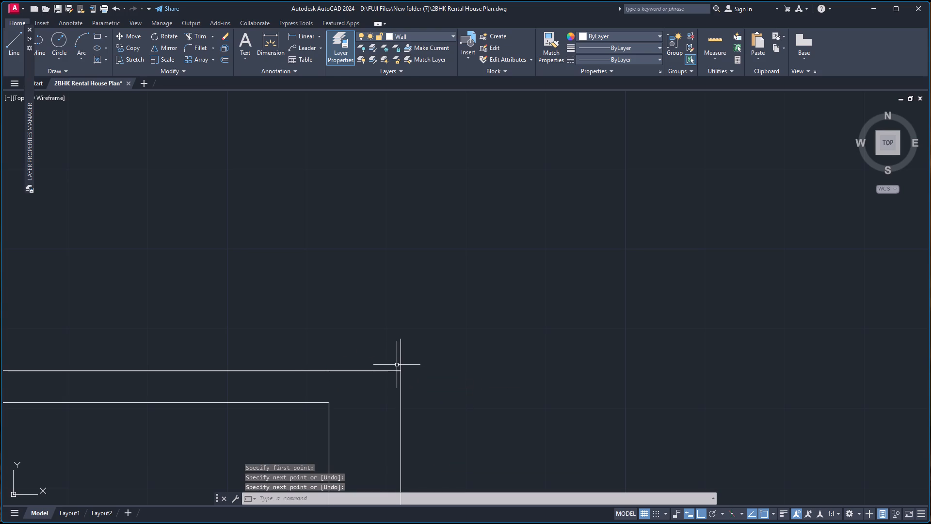
Trim the stub of the middle wall's right line that projects above the new line, forming a clean corner.
{"action": "type", "text": "tr"}
{"action": "key", "text": "Return"}
{"action": "left_click", "coordinate": [381, 360]}
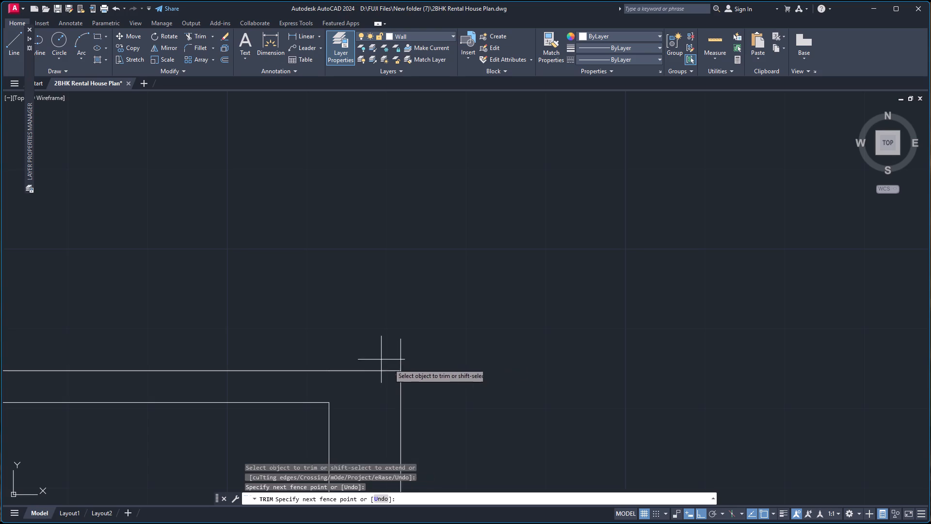
{"action": "left_click", "coordinate": [417, 359]}
{"action": "key", "text": "space"}
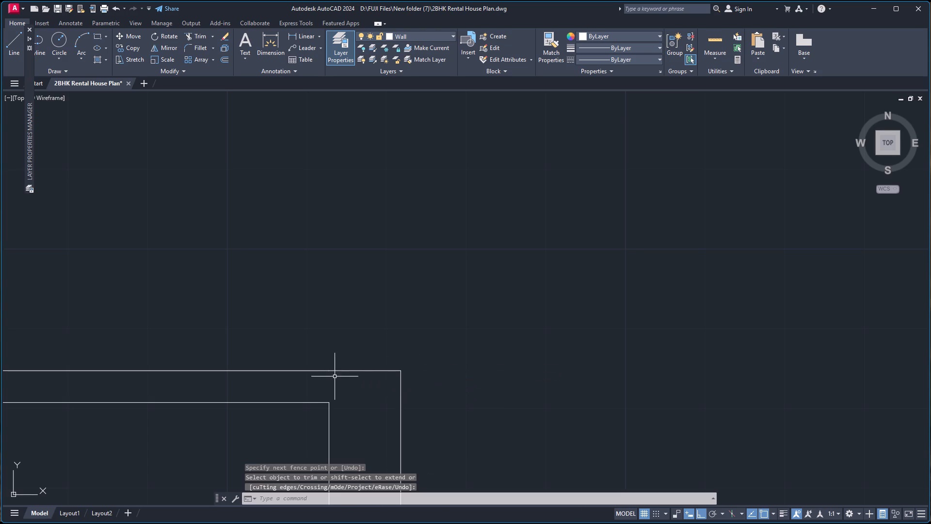
Join the short partition's upper line and its new extension into a single line.
{"action": "left_click", "coordinate": [319, 370]}
{"action": "left_click", "coordinate": [358, 371]}
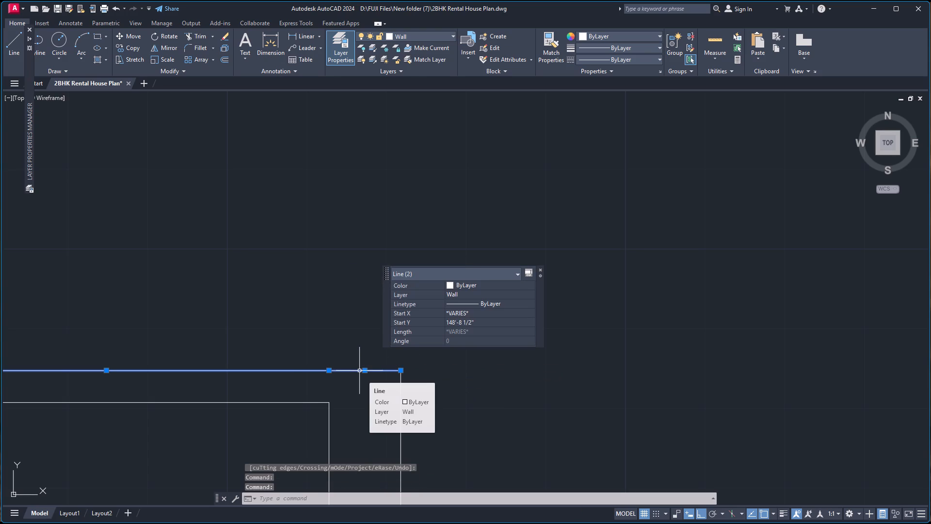
{"action": "key", "text": "j"}
{"action": "key", "text": "Return"}
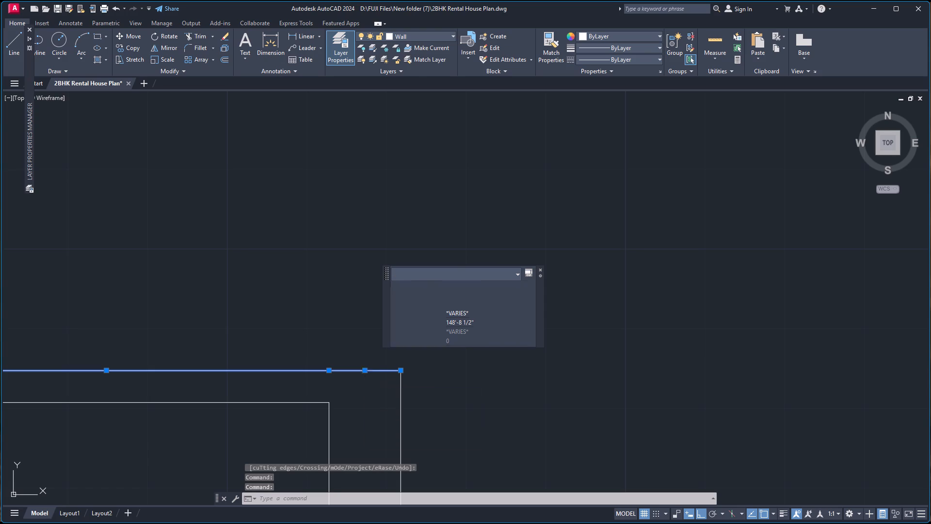
{"action": "scroll", "coordinate": [300, 345], "scroll_direction": "down", "scroll_amount": 3}
{"action": "scroll", "coordinate": [192, 338], "scroll_direction": "up", "scroll_amount": 1}
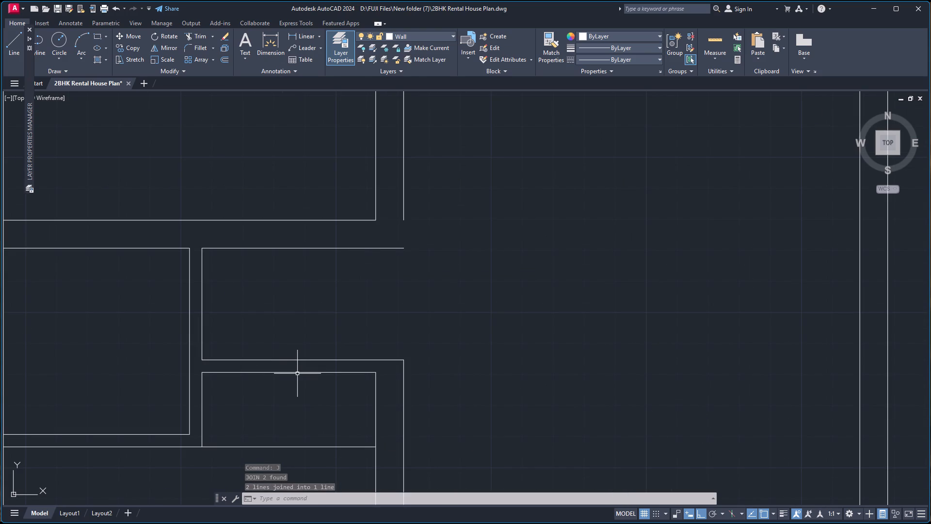
{"action": "left_click", "coordinate": [297, 374]}
{"action": "key", "text": "Escape"}
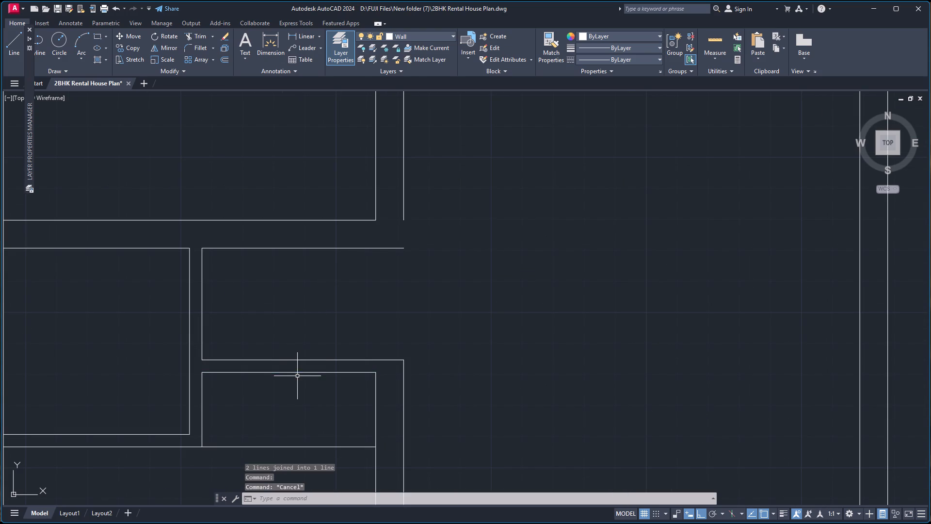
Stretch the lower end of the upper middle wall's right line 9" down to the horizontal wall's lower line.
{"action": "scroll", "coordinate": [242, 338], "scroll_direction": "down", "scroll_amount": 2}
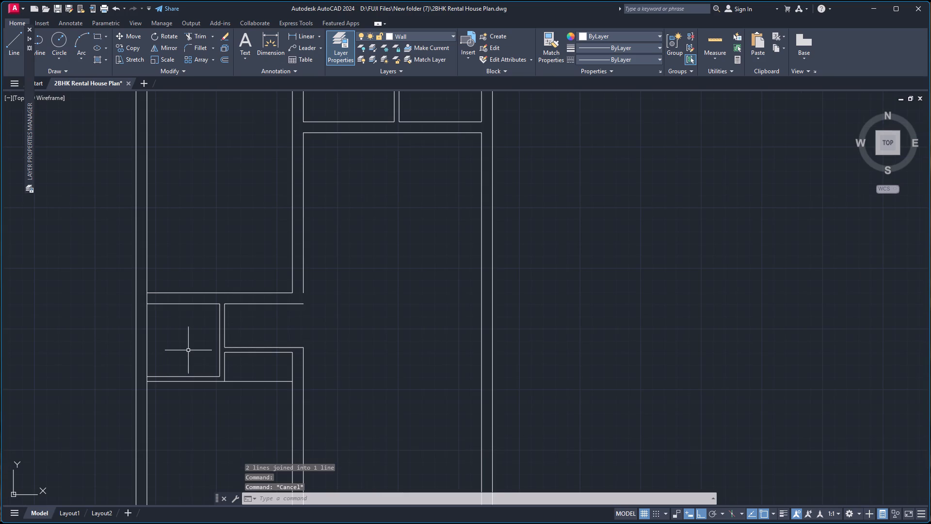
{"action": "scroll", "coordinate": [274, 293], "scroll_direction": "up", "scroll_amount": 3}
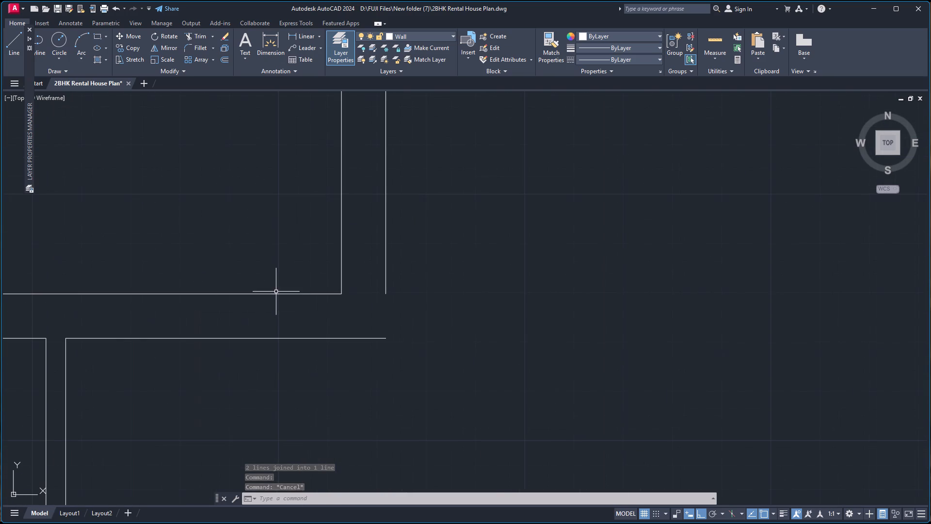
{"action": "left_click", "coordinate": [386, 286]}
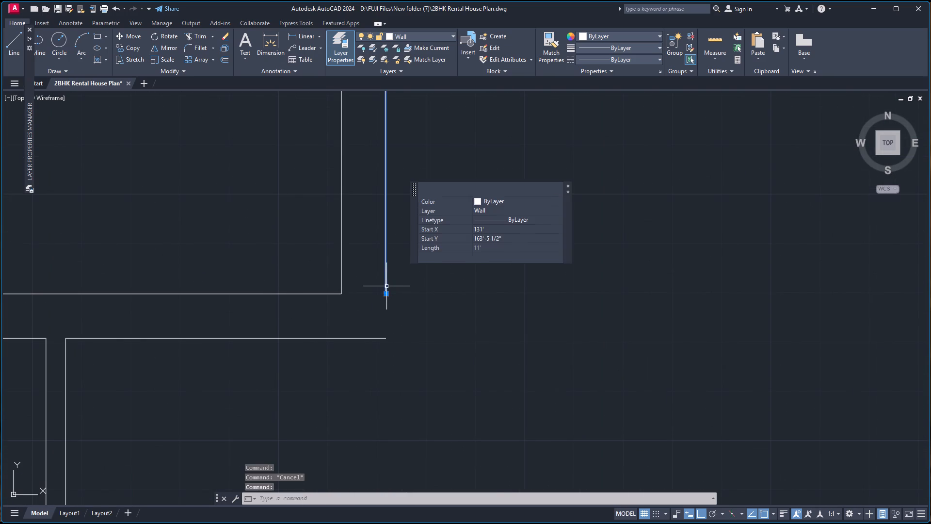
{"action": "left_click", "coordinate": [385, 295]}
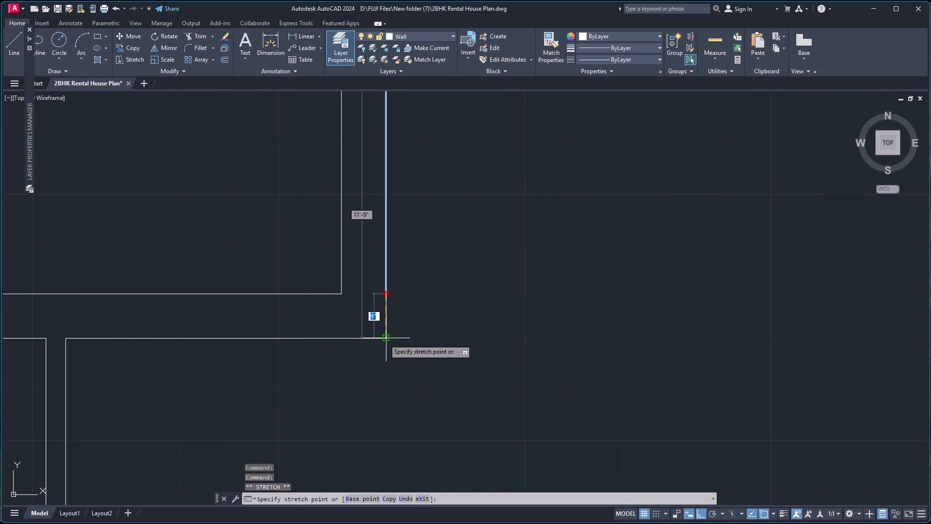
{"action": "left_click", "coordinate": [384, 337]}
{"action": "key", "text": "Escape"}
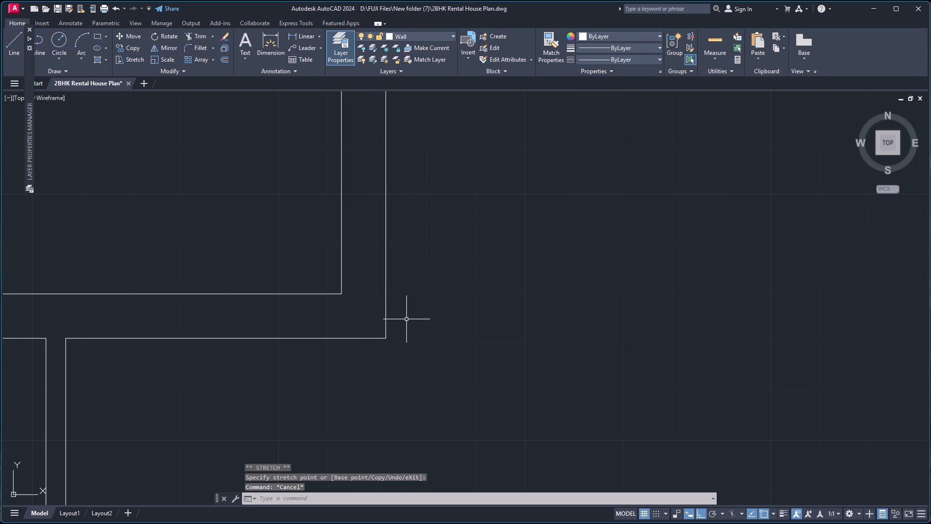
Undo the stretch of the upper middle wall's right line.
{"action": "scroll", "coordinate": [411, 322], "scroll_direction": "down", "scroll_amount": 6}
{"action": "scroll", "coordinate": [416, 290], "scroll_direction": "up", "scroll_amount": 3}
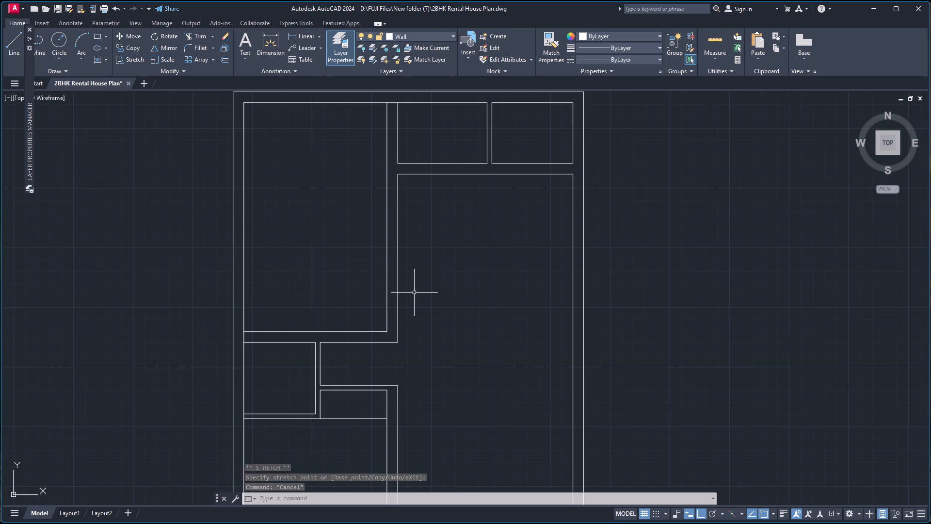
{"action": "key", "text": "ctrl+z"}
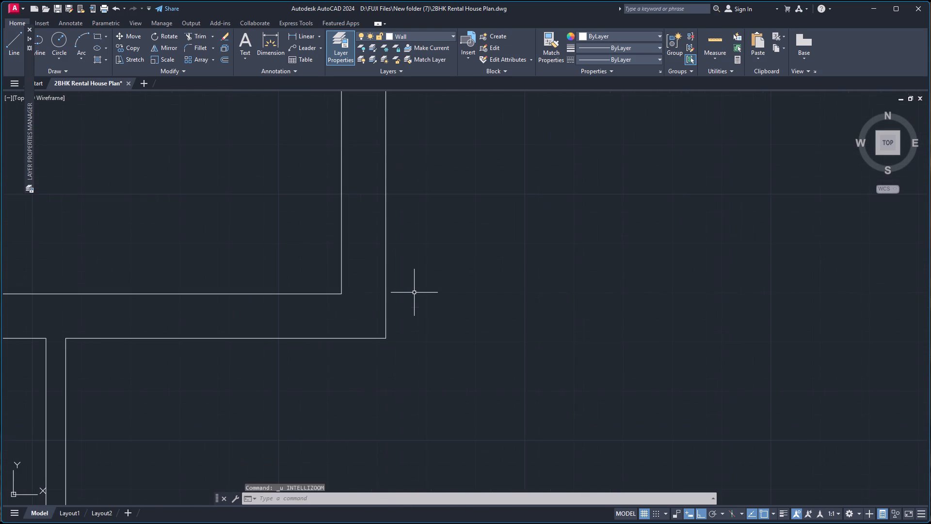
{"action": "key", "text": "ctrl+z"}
Measure the inside width and height of the small square room against the outer left wall.
{"action": "scroll", "coordinate": [415, 306], "scroll_direction": "down", "scroll_amount": 3}
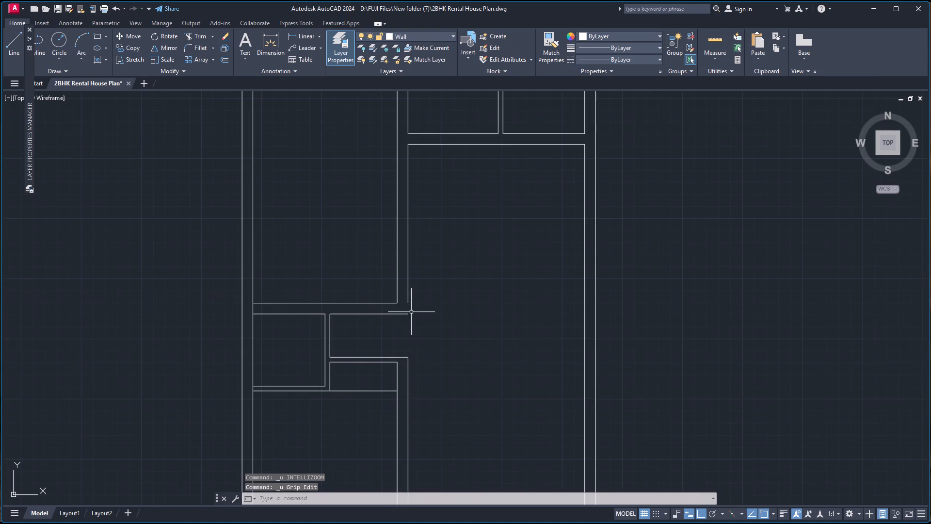
{"action": "scroll", "coordinate": [403, 326], "scroll_direction": "down", "scroll_amount": 1}
{"action": "scroll", "coordinate": [396, 329], "scroll_direction": "up", "scroll_amount": 1}
{"action": "left_click", "coordinate": [712, 41]}
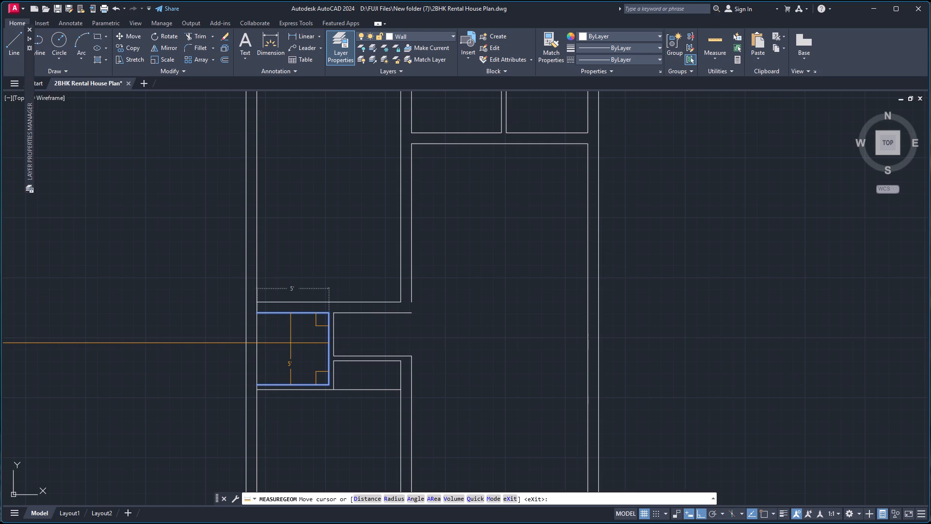
{"action": "key", "text": "Escape"}
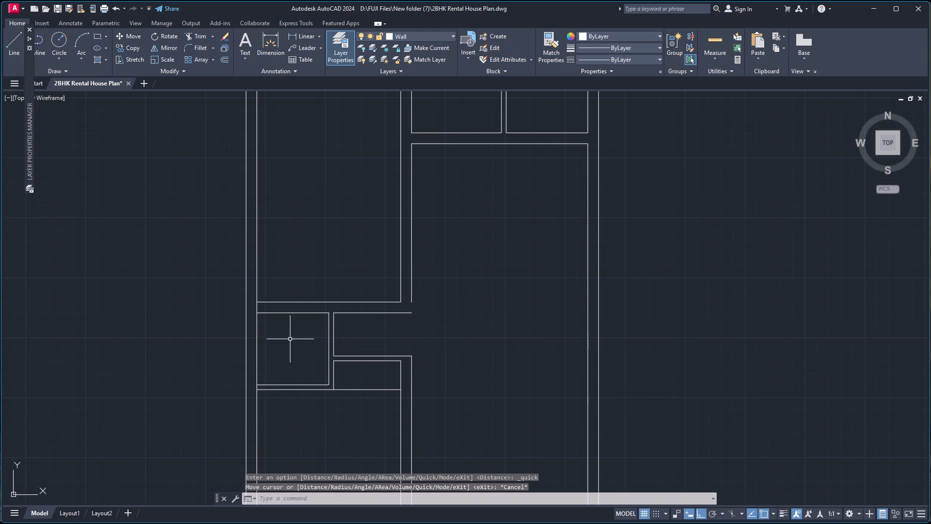
Offset the bottom line below the small square room and its neighbouring recess 12'-6" downward.
{"action": "scroll", "coordinate": [350, 352], "scroll_direction": "down", "scroll_amount": 2}
{"action": "scroll", "coordinate": [353, 410], "scroll_direction": "down", "scroll_amount": 2}
{"action": "scroll", "coordinate": [353, 415], "scroll_direction": "up", "scroll_amount": 3}
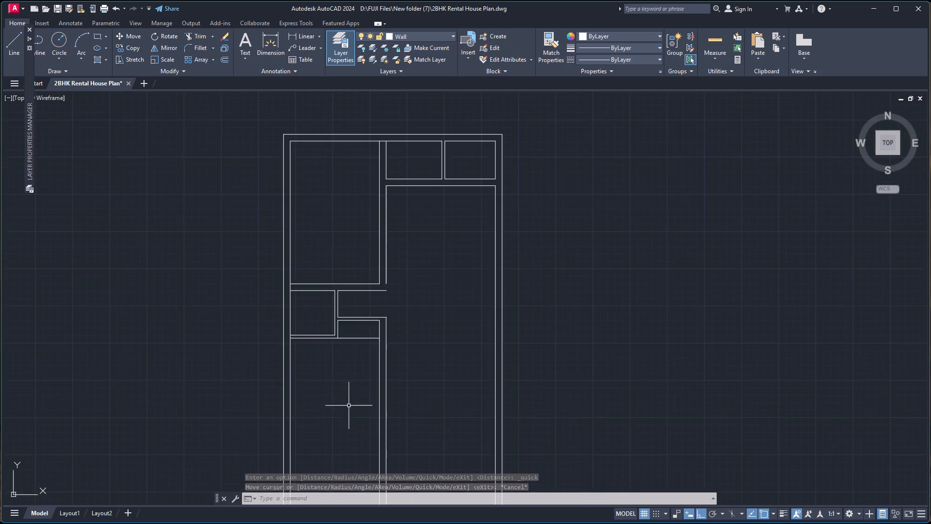
{"action": "scroll", "coordinate": [349, 402], "scroll_direction": "up", "scroll_amount": 2}
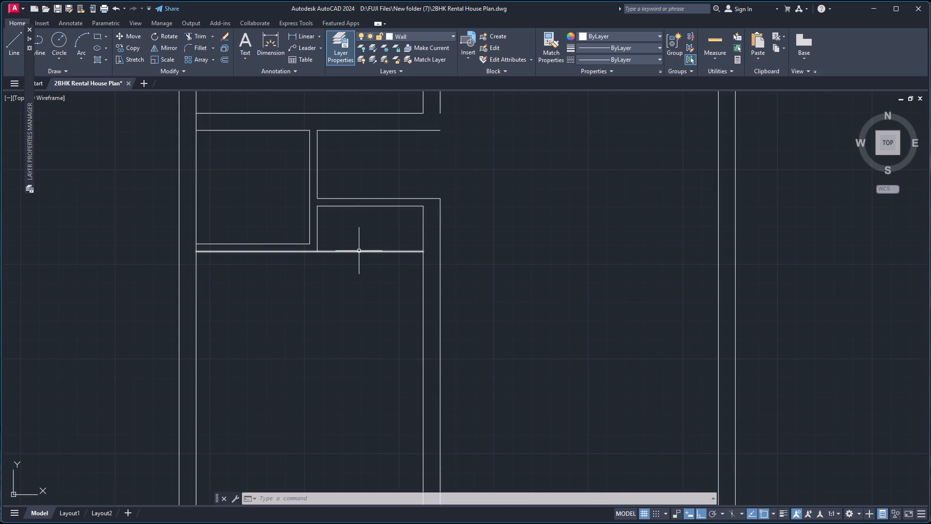
{"action": "left_click", "coordinate": [360, 250]}
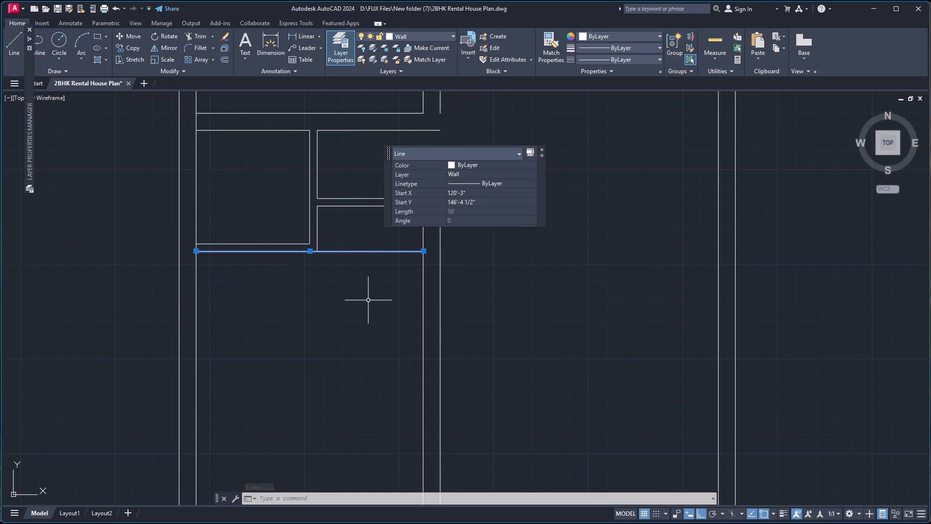
{"action": "key", "text": "o"}
{"action": "key", "text": "Return"}
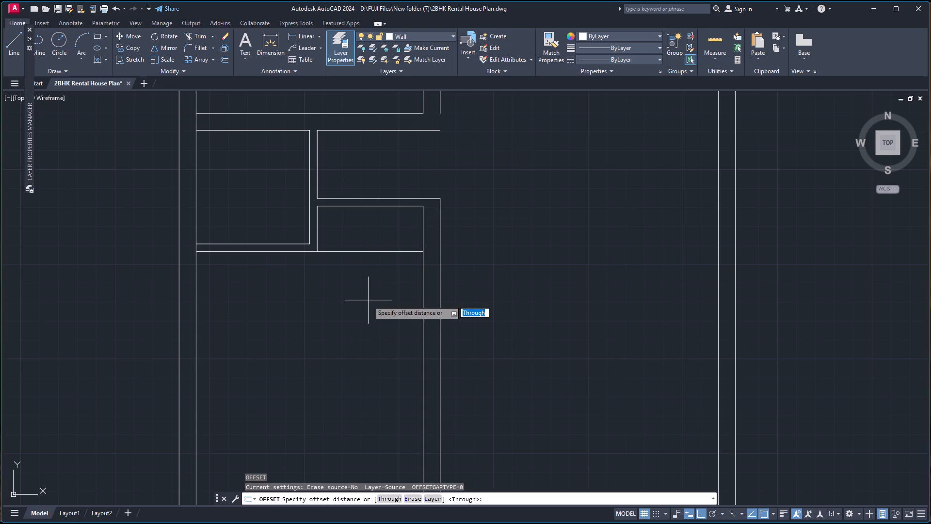
{"action": "key", "text": "Return"}
{"action": "type", "text": "12'-"}
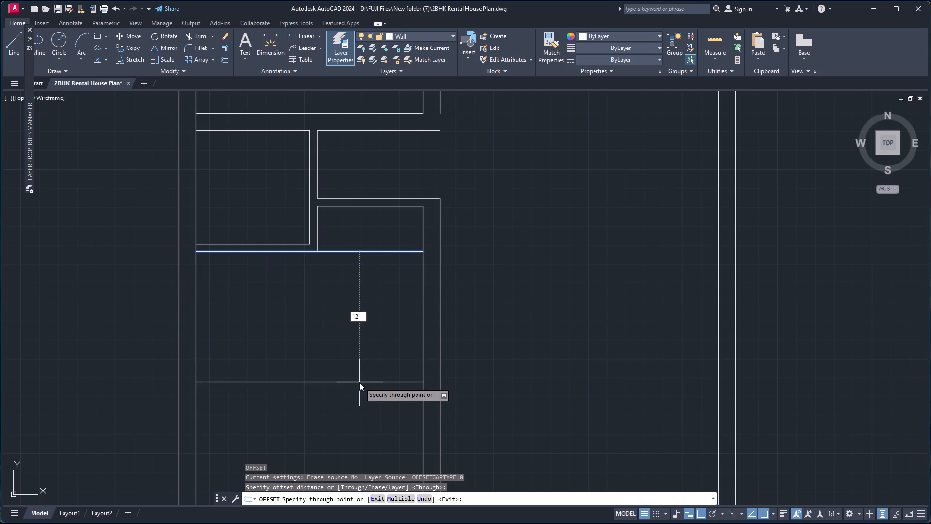
{"action": "key", "text": "6"}
{"action": "key", "text": "Return"}
Offset the new lower line of the left room 9" downward to form the wall thickness.
{"action": "scroll", "coordinate": [406, 311], "scroll_direction": "down", "scroll_amount": 3}
{"action": "scroll", "coordinate": [397, 376], "scroll_direction": "up", "scroll_amount": 3}
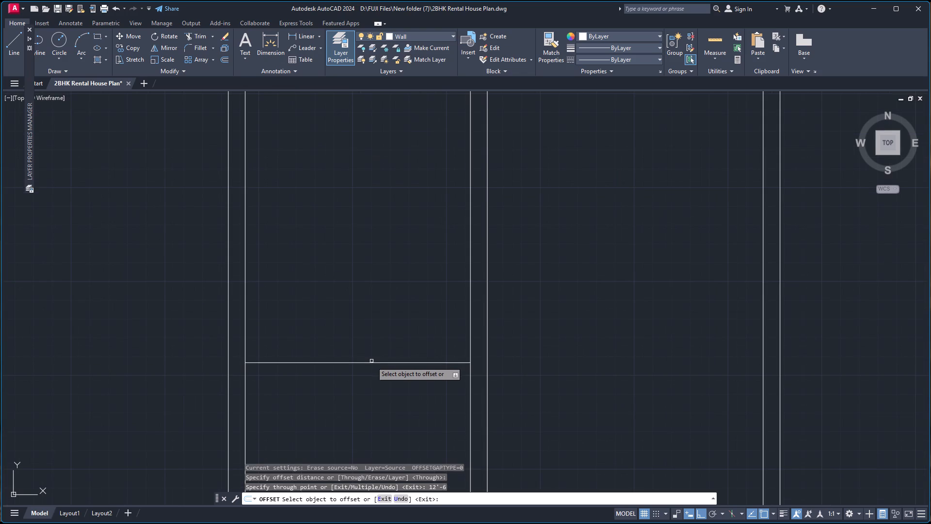
{"action": "left_click", "coordinate": [371, 363]}
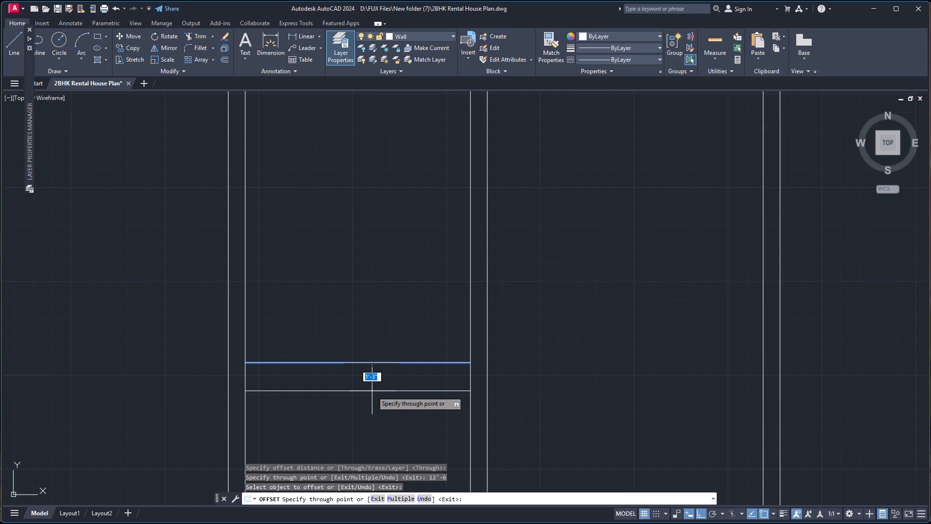
{"action": "key", "text": "9"}
{"action": "key", "text": "Return"}
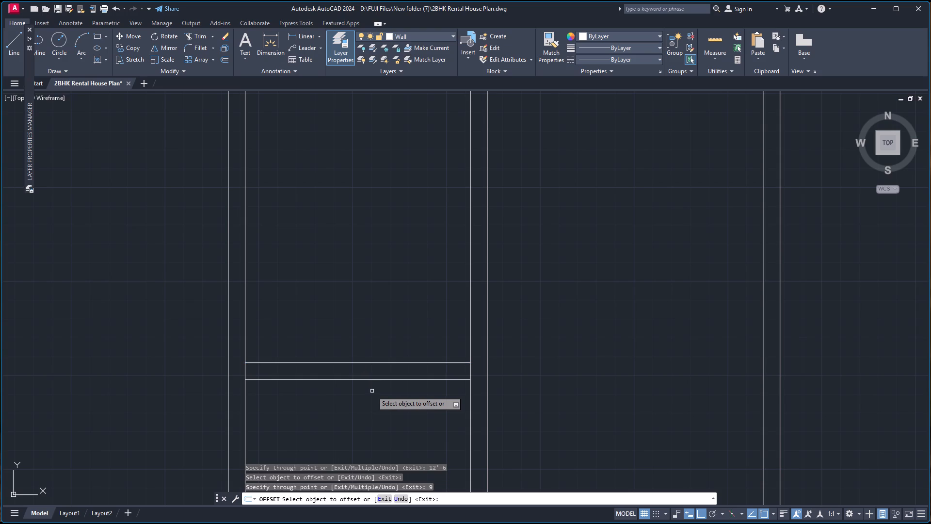
Offset the lower line of the wall beneath the two small upper-right rooms 11' downward.
{"action": "scroll", "coordinate": [566, 316], "scroll_direction": "down", "scroll_amount": 5}
{"action": "scroll", "coordinate": [588, 213], "scroll_direction": "up", "scroll_amount": 2}
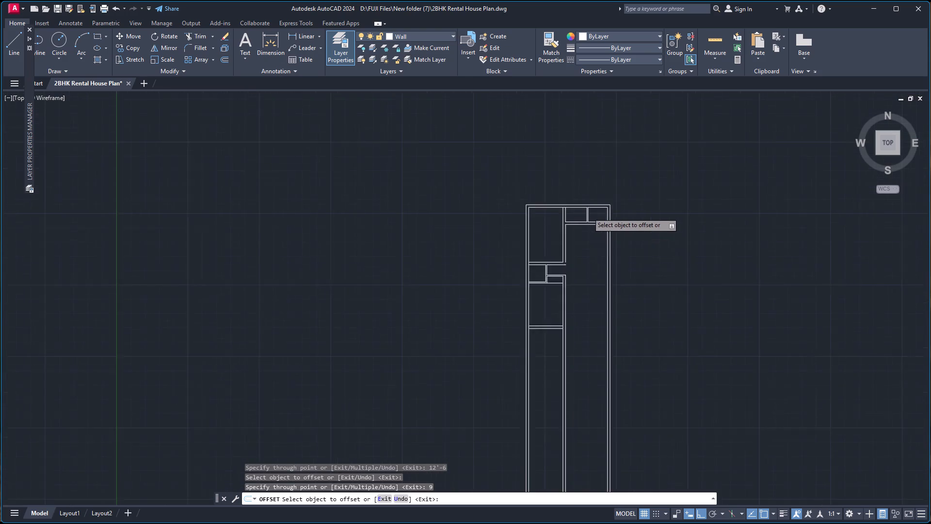
{"action": "scroll", "coordinate": [588, 213], "scroll_direction": "up", "scroll_amount": 2}
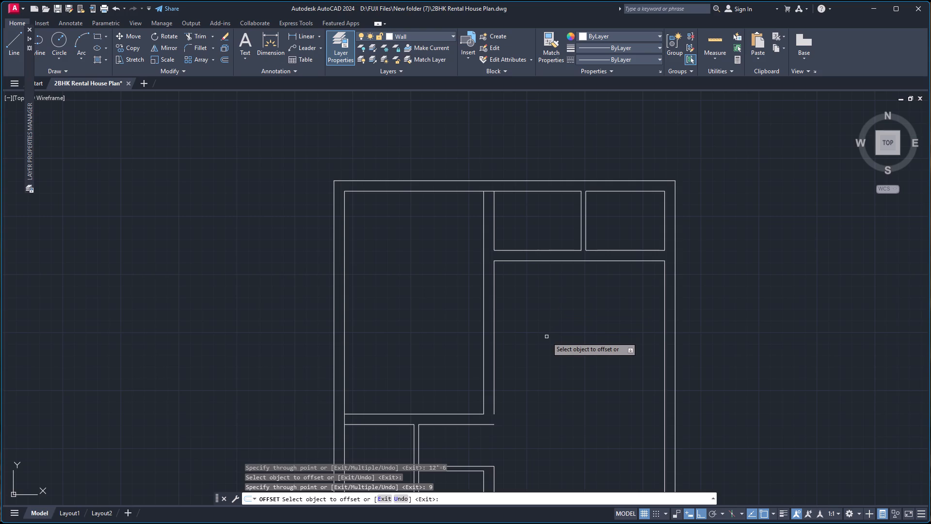
{"action": "left_click", "coordinate": [584, 261]}
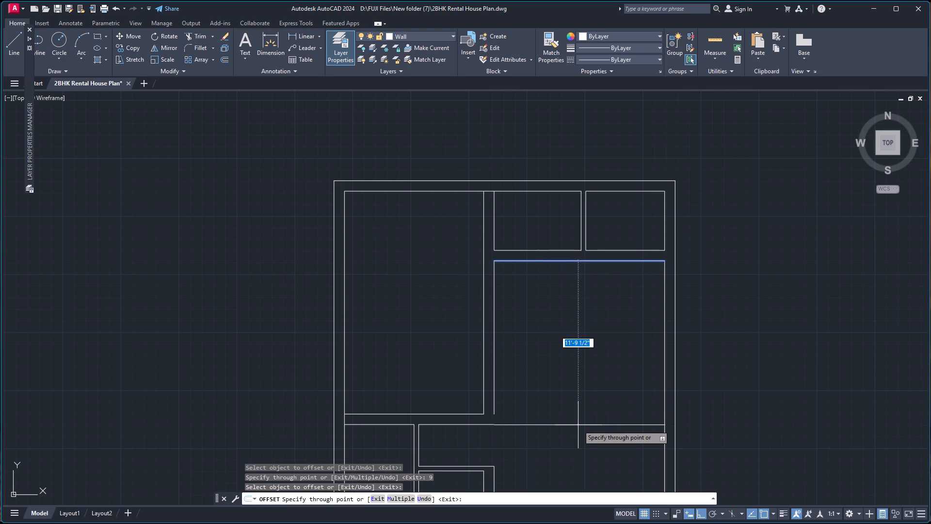
{"action": "type", "text": "11'"}
{"action": "key", "text": "Return"}
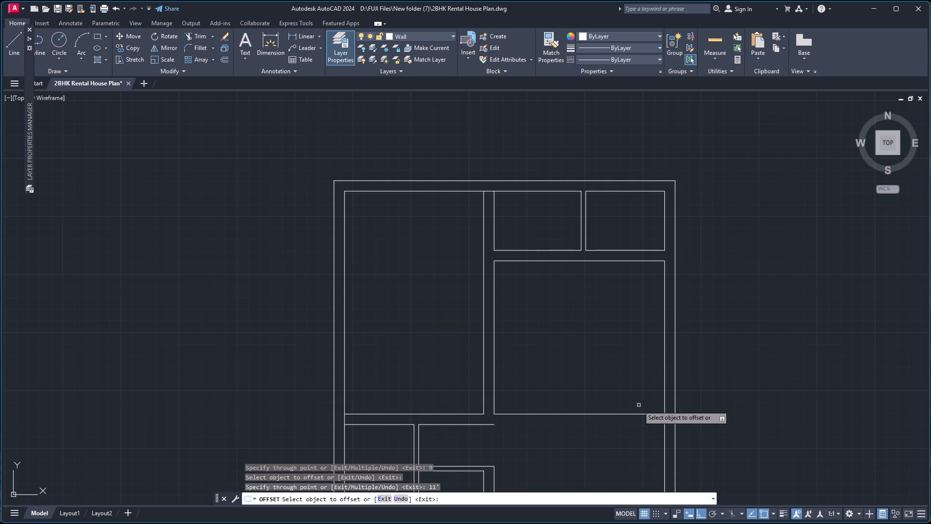
Offset the new bottom line of the right-hand room 9" downward to form its wall.
{"action": "scroll", "coordinate": [630, 409], "scroll_direction": "up", "scroll_amount": 2}
{"action": "left_click", "coordinate": [561, 423]}
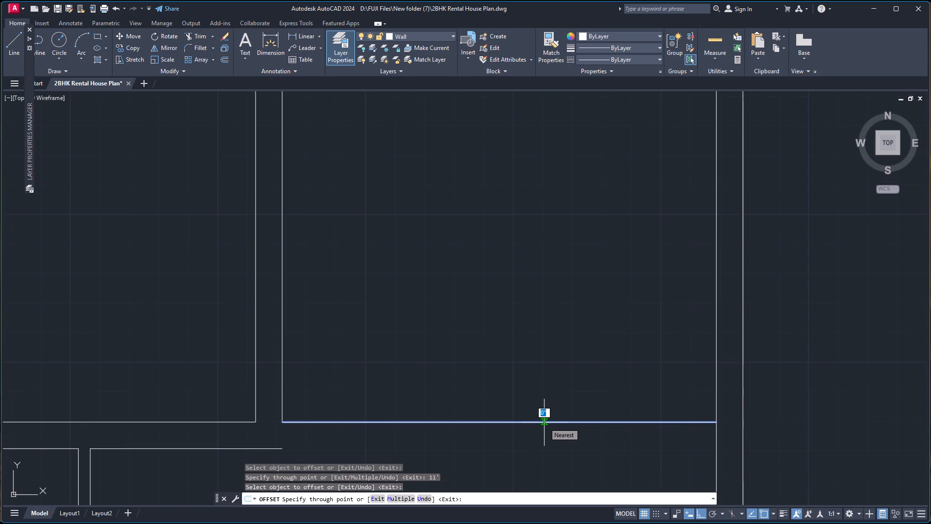
{"action": "key", "text": "9"}
{"action": "key", "text": "Return"}
{"action": "key", "text": "Escape"}
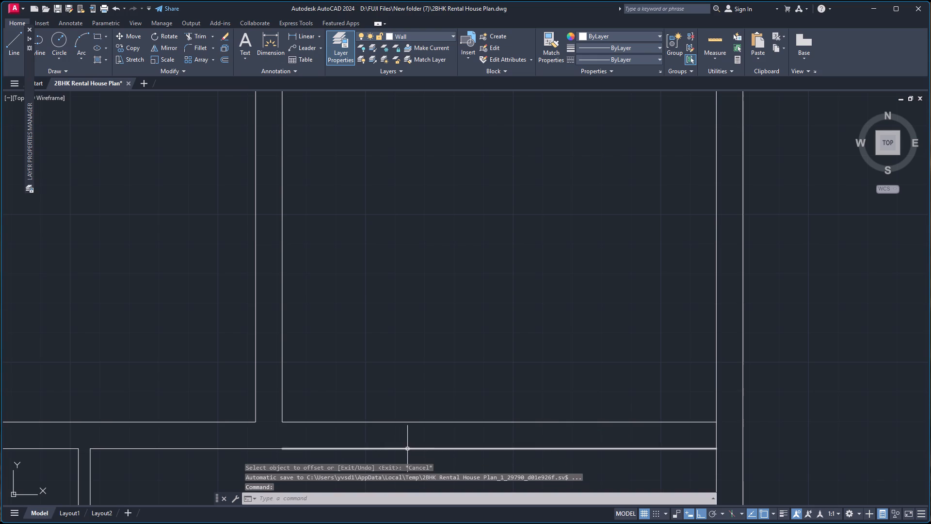
Join the right-hand wall's lower line with the collinear line beside the small square room into one line.
{"action": "left_click", "coordinate": [407, 449]}
{"action": "left_click", "coordinate": [246, 450]}
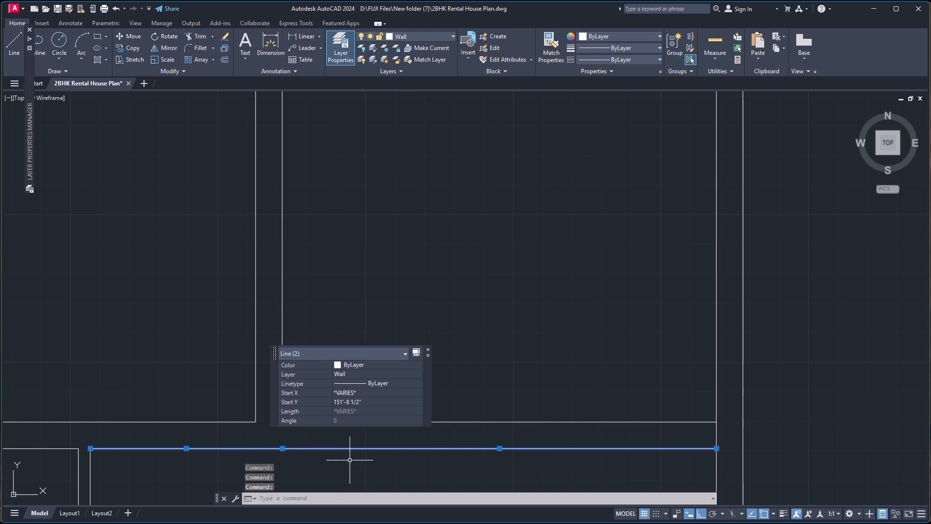
{"action": "key", "text": "j"}
{"action": "key", "text": "Return"}
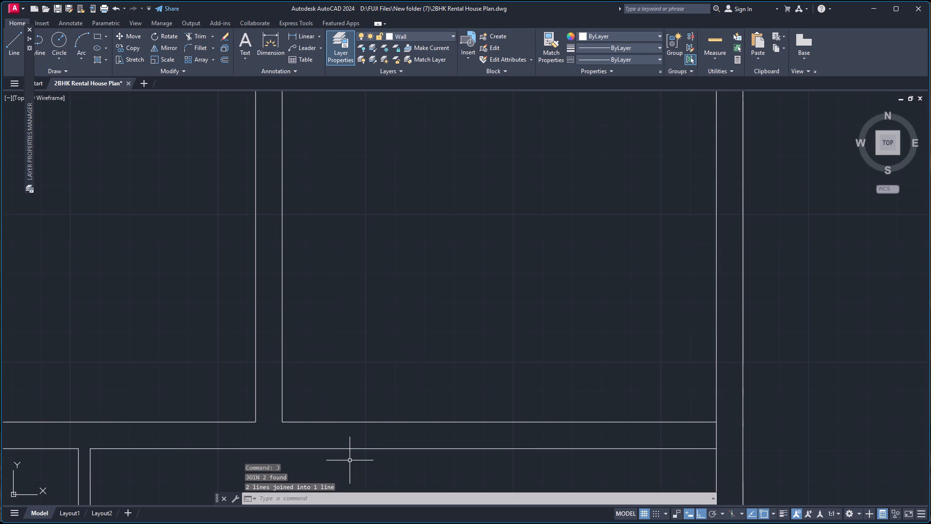
Offset the joined horizontal line 18' downward to set the lower edge of the large right-hand space.
{"action": "scroll", "coordinate": [390, 385], "scroll_direction": "down", "scroll_amount": 3}
{"action": "scroll", "coordinate": [409, 429], "scroll_direction": "down", "scroll_amount": 2}
{"action": "scroll", "coordinate": [419, 431], "scroll_direction": "up", "scroll_amount": 5}
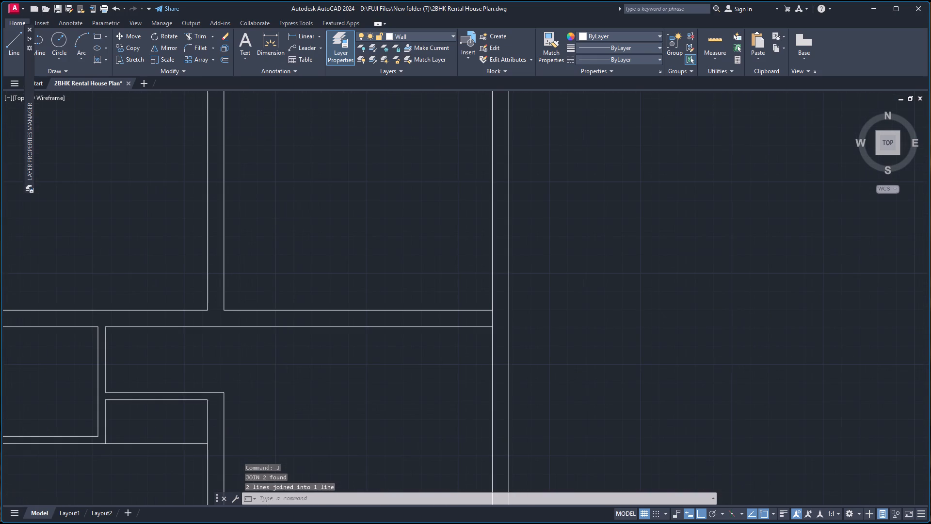
{"action": "scroll", "coordinate": [416, 442], "scroll_direction": "down", "scroll_amount": 3}
{"action": "scroll", "coordinate": [406, 448], "scroll_direction": "up", "scroll_amount": 2}
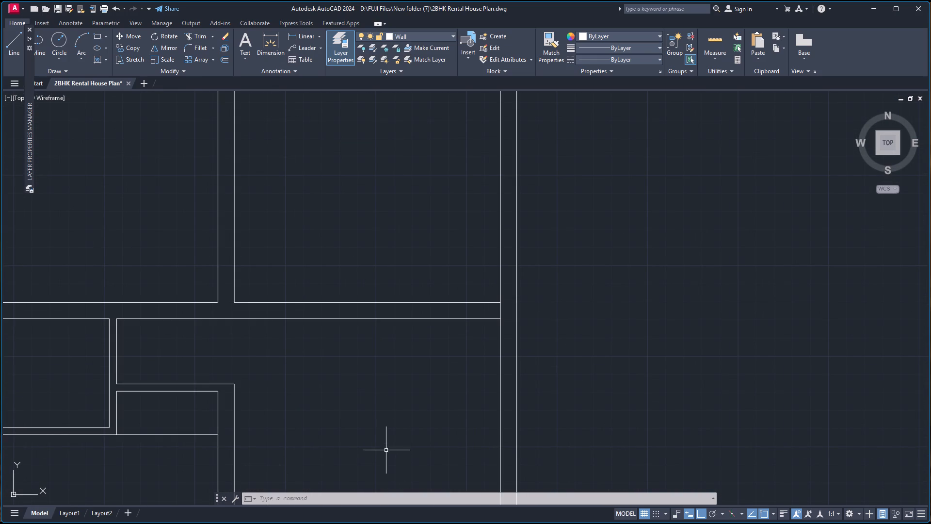
{"action": "scroll", "coordinate": [394, 442], "scroll_direction": "down", "scroll_amount": 4}
{"action": "scroll", "coordinate": [392, 484], "scroll_direction": "up", "scroll_amount": 3}
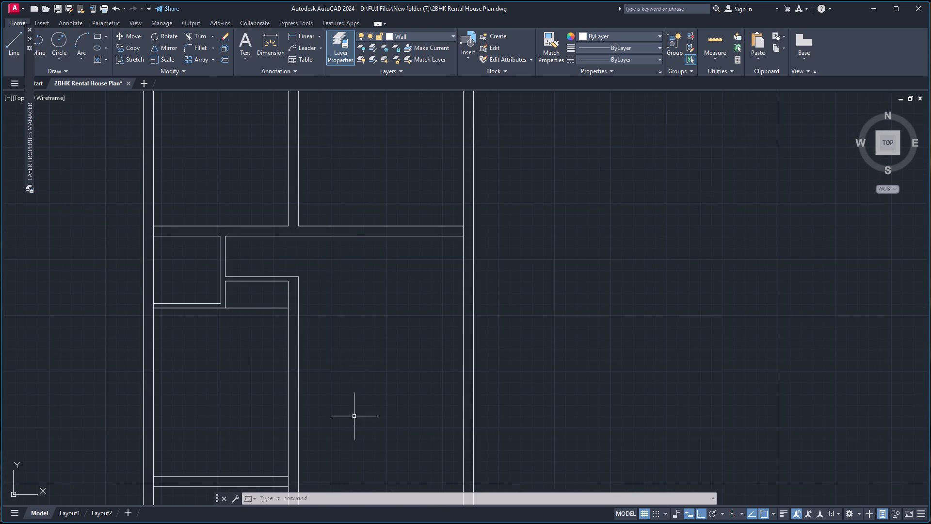
{"action": "left_click", "coordinate": [361, 237]}
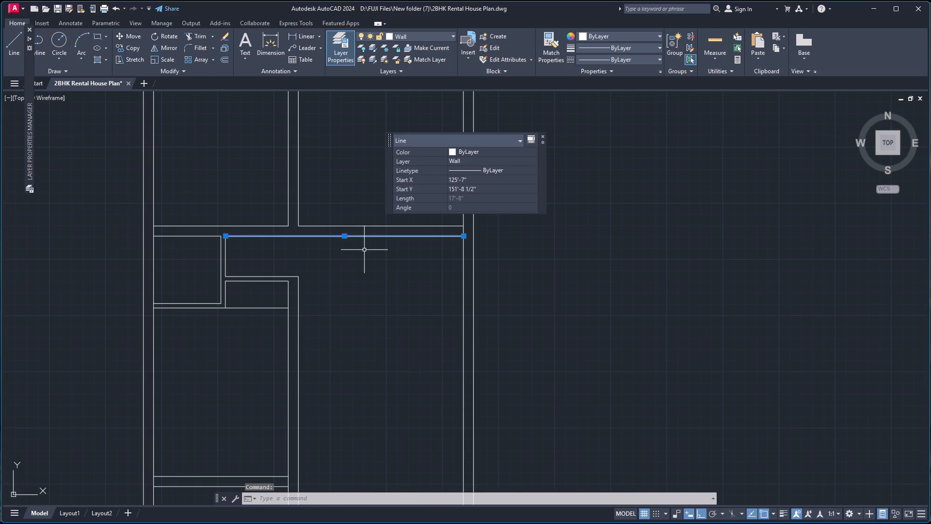
{"action": "key", "text": "o"}
{"action": "key", "text": "Return"}
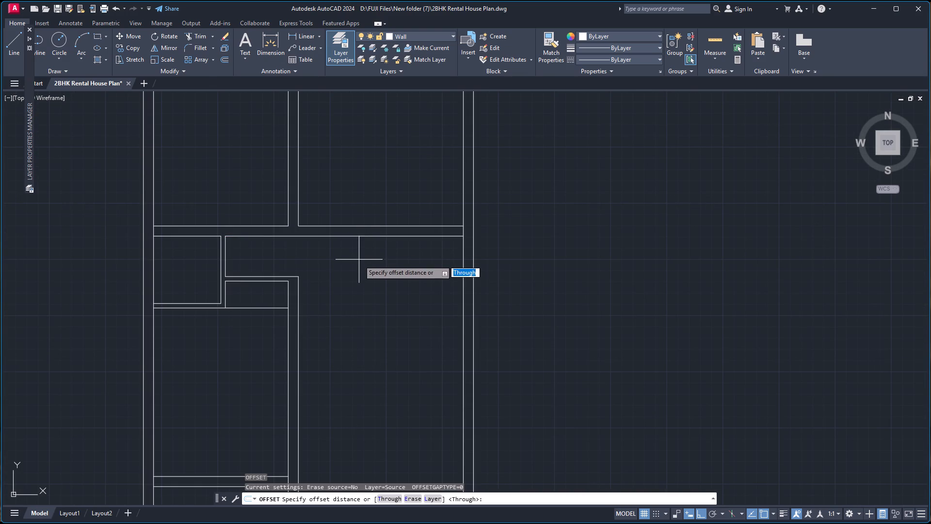
{"action": "key", "text": "Return"}
{"action": "scroll", "coordinate": [367, 332], "scroll_direction": "down", "scroll_amount": 2}
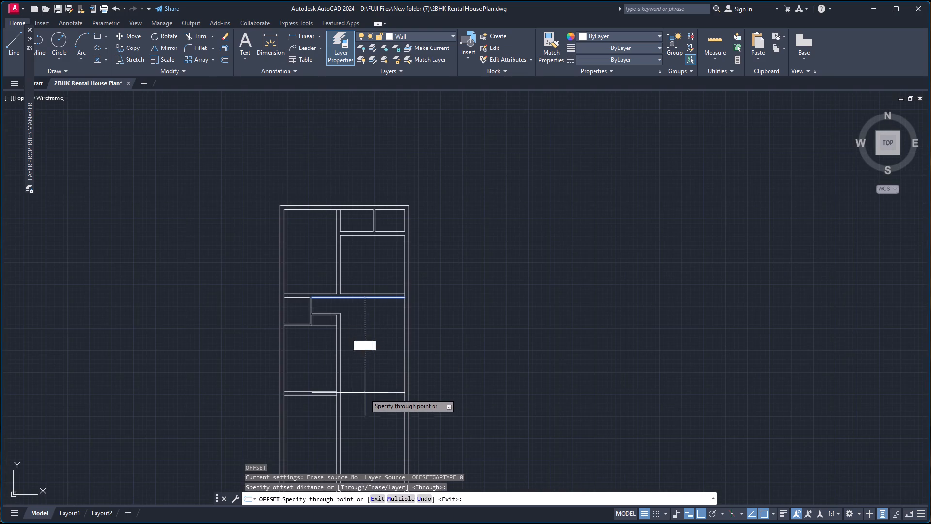
{"action": "scroll", "coordinate": [365, 396], "scroll_direction": "up", "scroll_amount": 2}
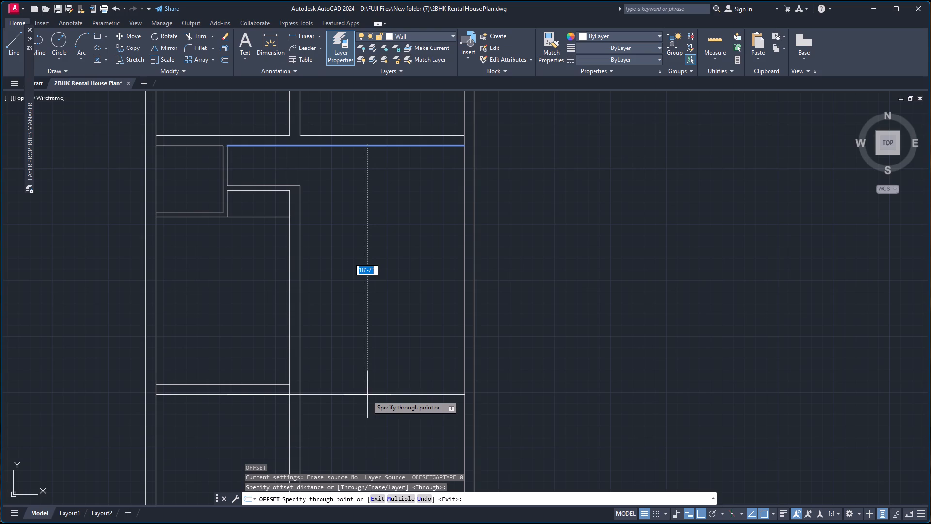
{"action": "type", "text": "18'"}
{"action": "key", "text": "Return"}
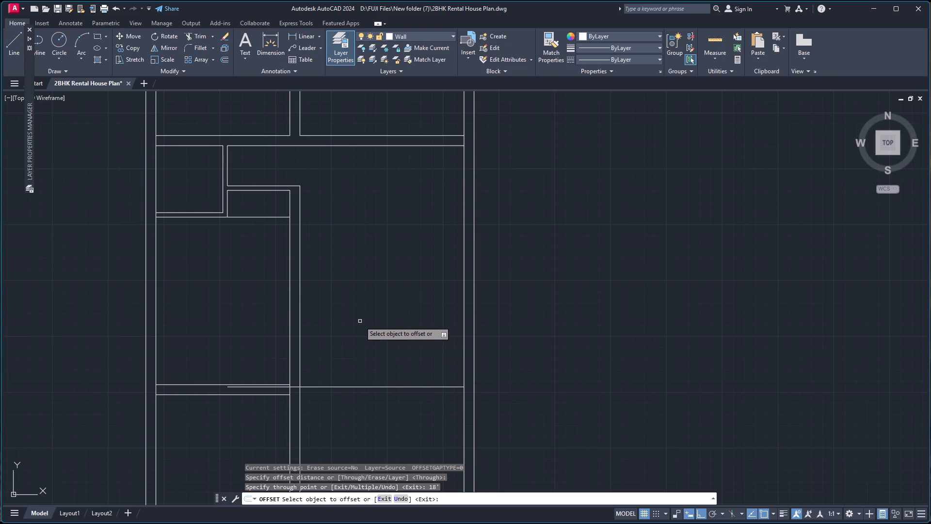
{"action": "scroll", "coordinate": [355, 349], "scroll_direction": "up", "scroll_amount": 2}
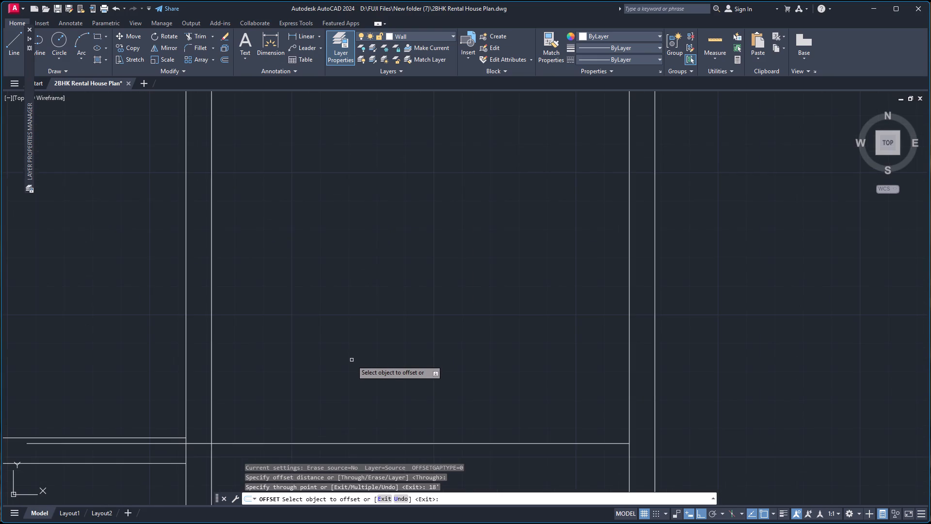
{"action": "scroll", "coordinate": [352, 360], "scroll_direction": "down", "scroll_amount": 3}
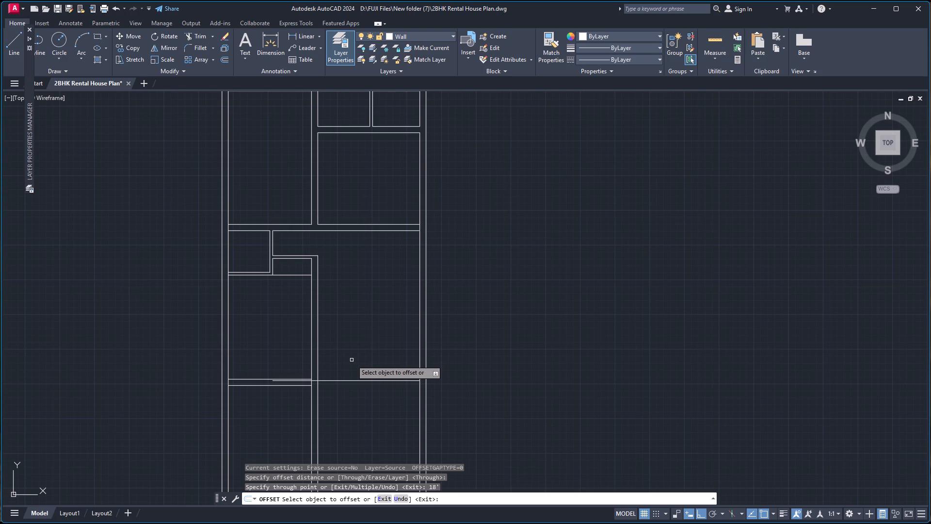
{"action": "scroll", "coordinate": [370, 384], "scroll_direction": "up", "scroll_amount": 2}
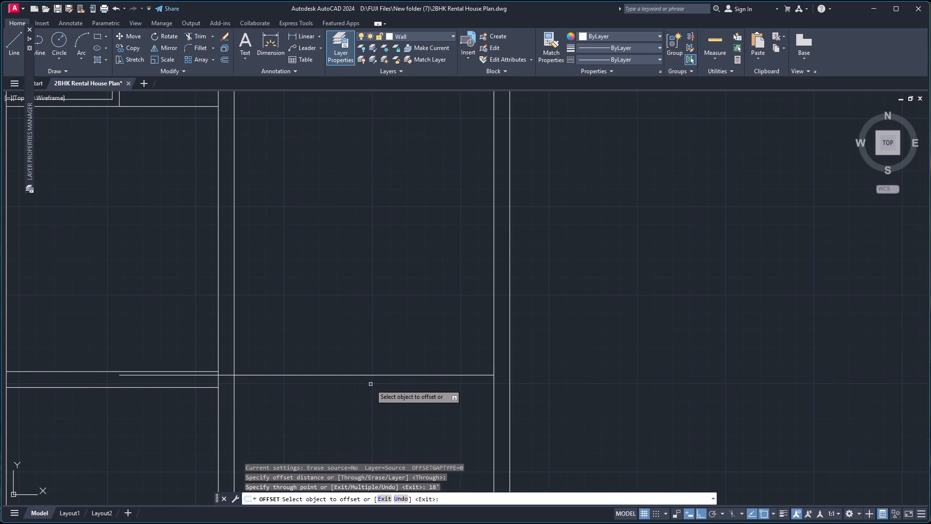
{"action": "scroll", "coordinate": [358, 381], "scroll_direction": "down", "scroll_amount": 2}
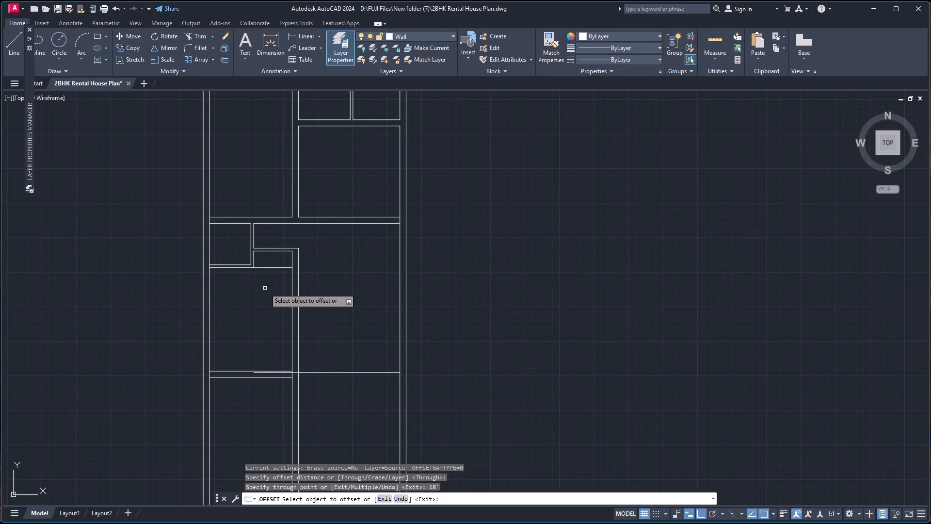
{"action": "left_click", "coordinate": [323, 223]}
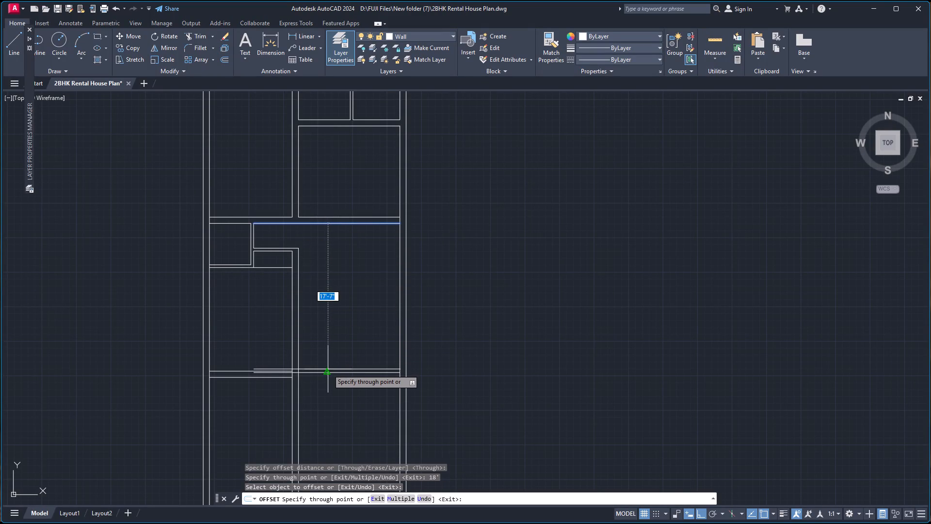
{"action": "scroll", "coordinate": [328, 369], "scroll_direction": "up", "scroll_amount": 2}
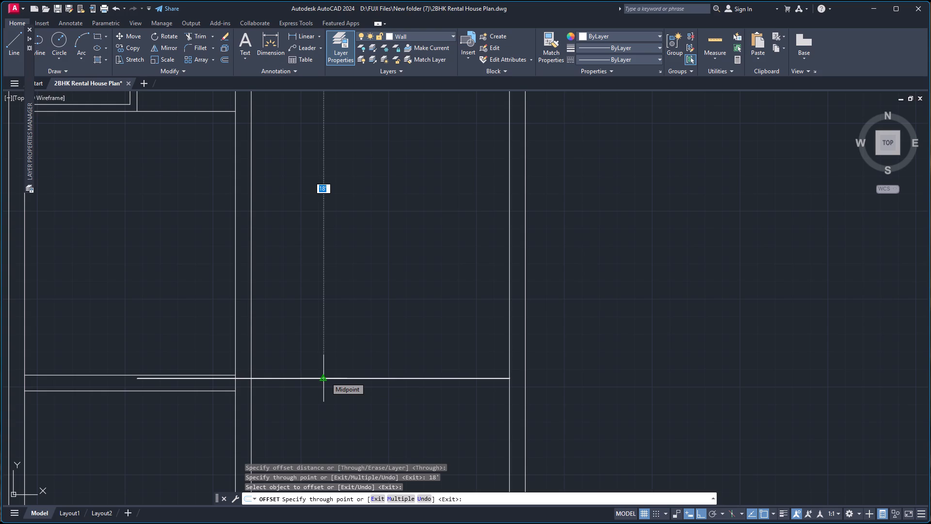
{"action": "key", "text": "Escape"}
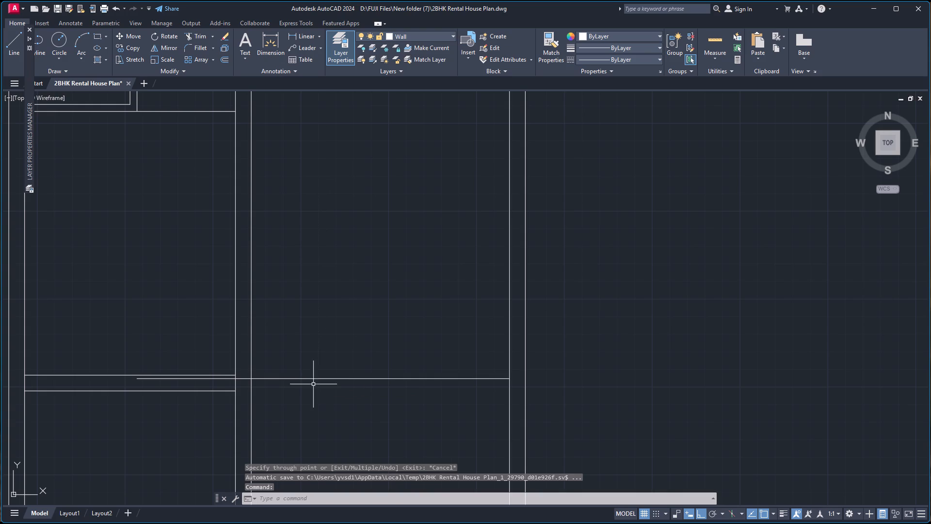
Measure the clear dimensions of the small square room, the recess beside it and the spaces below them.
{"action": "left_click", "coordinate": [716, 47]}
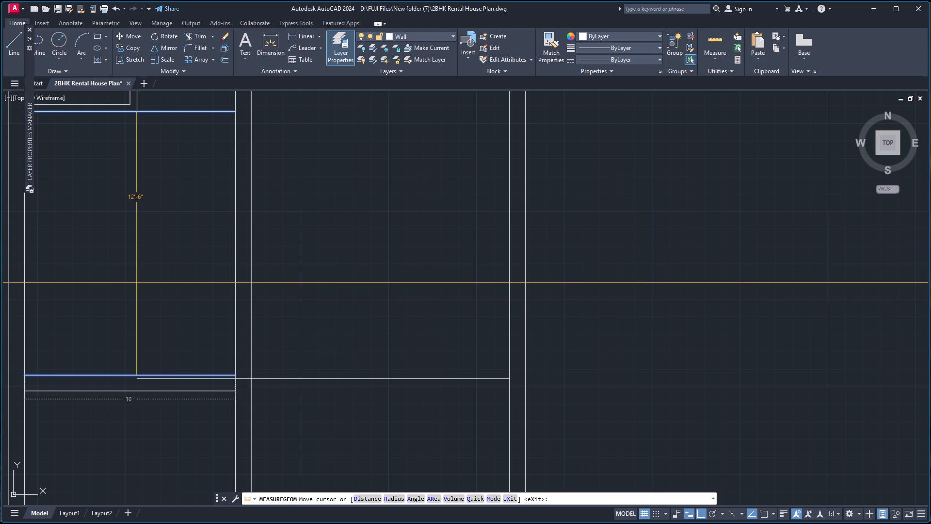
{"action": "scroll", "coordinate": [135, 267], "scroll_direction": "down", "scroll_amount": 1}
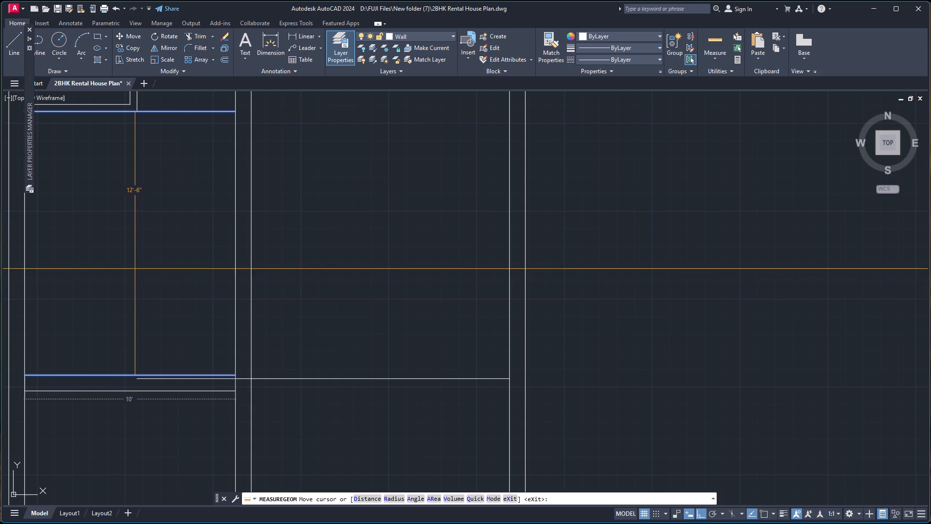
{"action": "scroll", "coordinate": [135, 267], "scroll_direction": "down", "scroll_amount": 1}
{"action": "scroll", "coordinate": [133, 207], "scroll_direction": "up", "scroll_amount": 3}
{"action": "scroll", "coordinate": [115, 167], "scroll_direction": "down", "scroll_amount": 3}
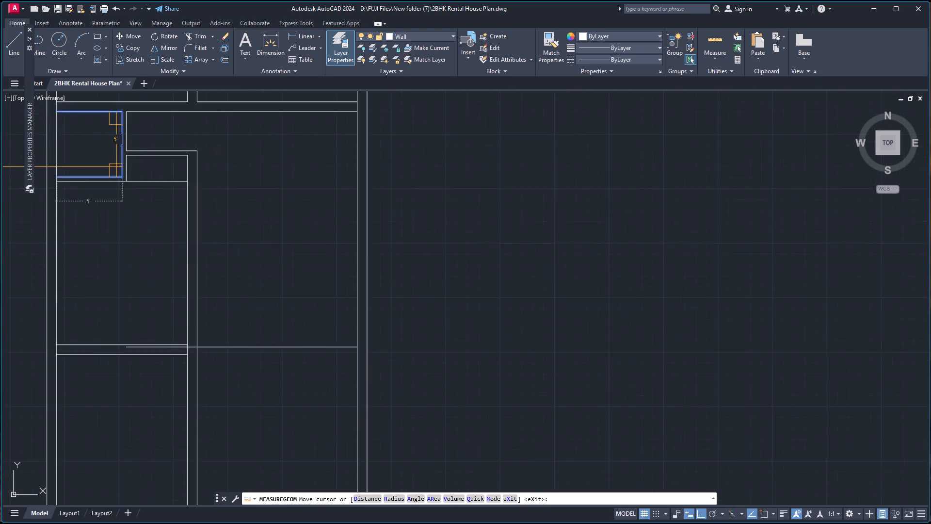
{"action": "scroll", "coordinate": [149, 144], "scroll_direction": "up", "scroll_amount": 1}
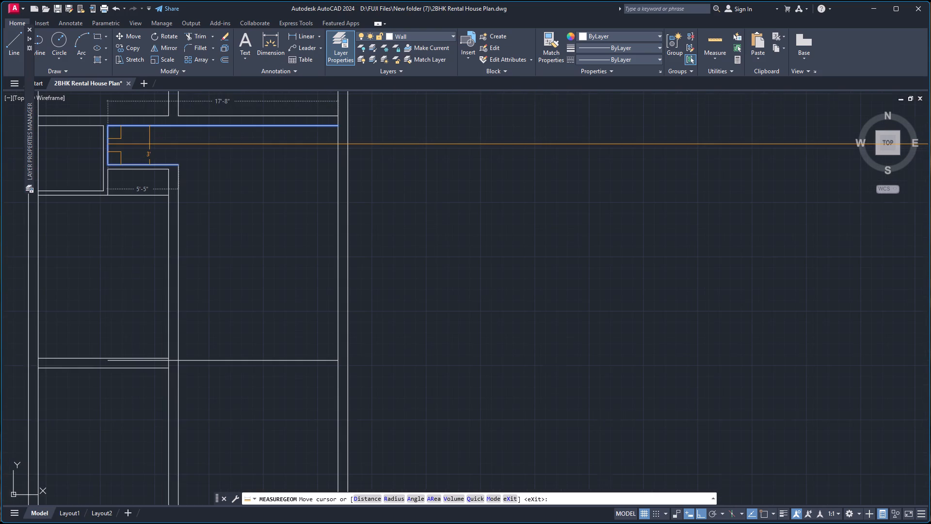
{"action": "scroll", "coordinate": [149, 144], "scroll_direction": "up", "scroll_amount": 1}
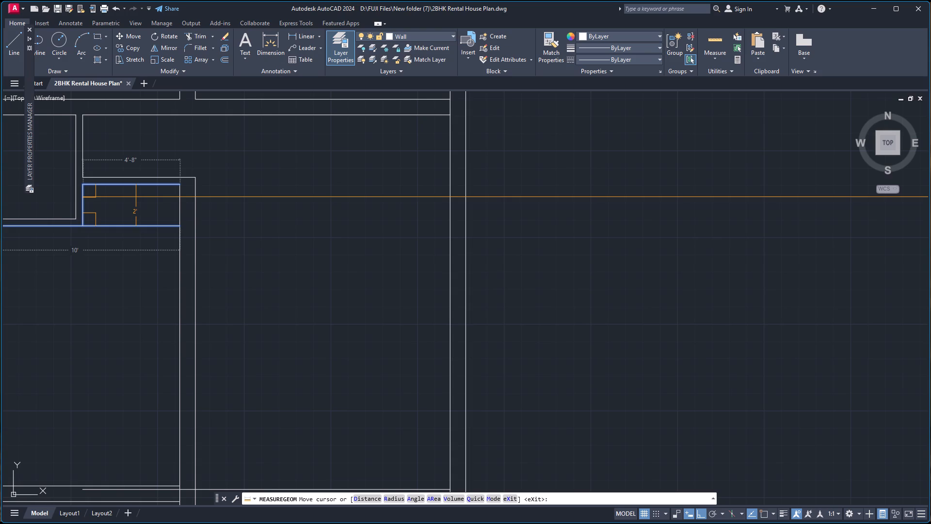
{"action": "scroll", "coordinate": [136, 206], "scroll_direction": "down", "scroll_amount": 5}
{"action": "scroll", "coordinate": [134, 271], "scroll_direction": "up", "scroll_amount": 3}
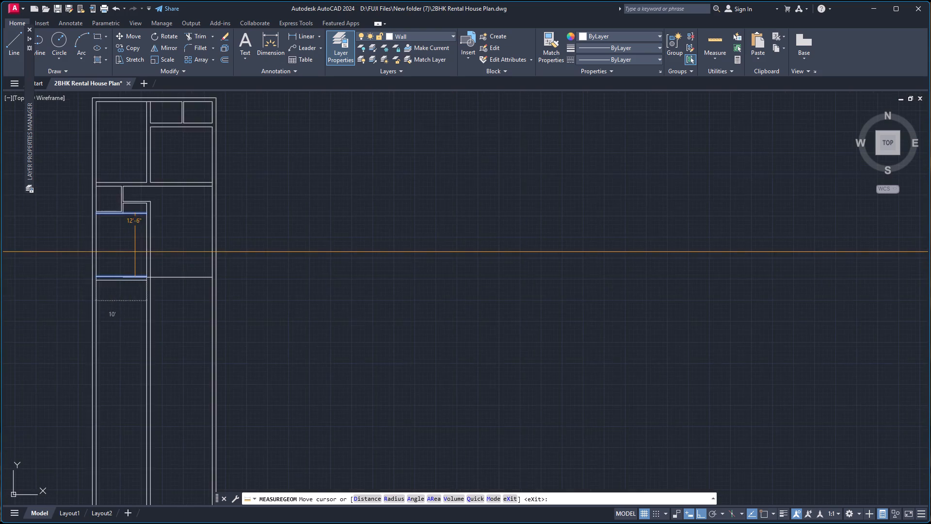
{"action": "scroll", "coordinate": [135, 252], "scroll_direction": "up", "scroll_amount": 2}
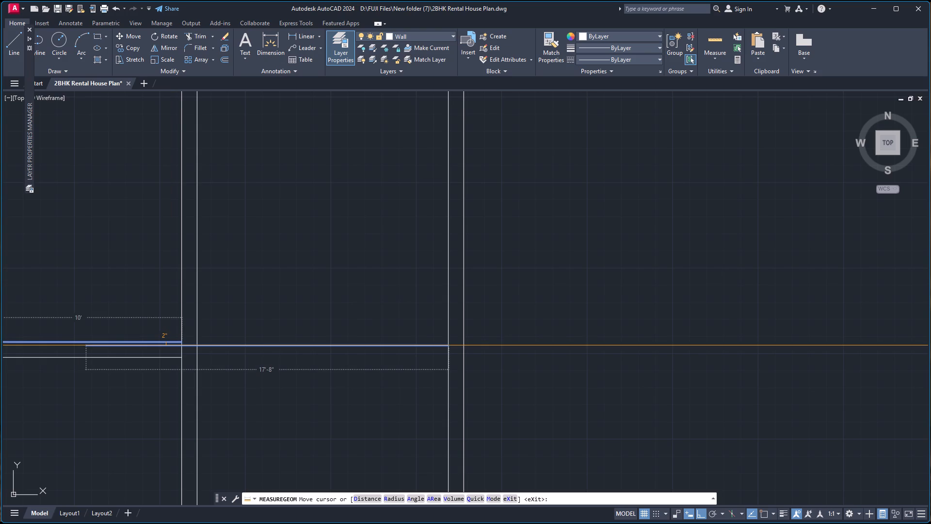
{"action": "key", "text": "Escape"}
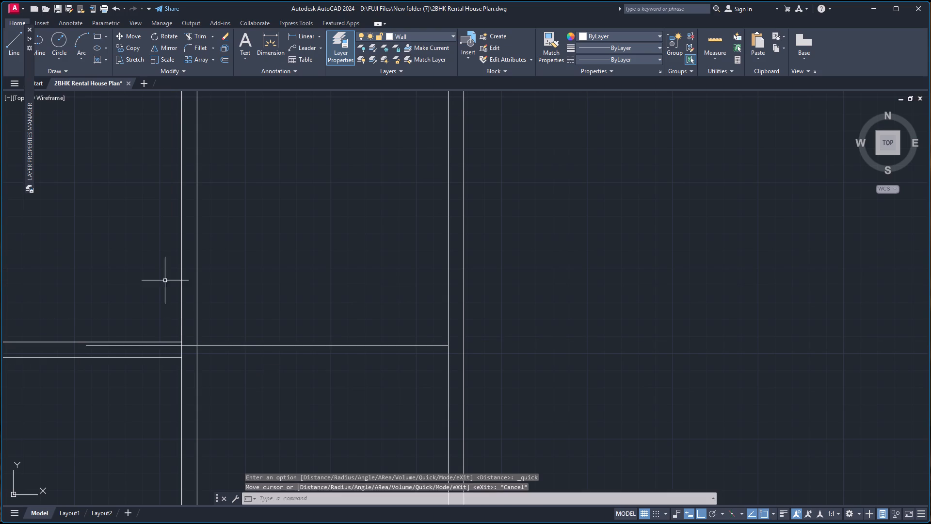
Examine the two horizontal partition lines beside the small square room and their properties.
{"action": "scroll", "coordinate": [144, 187], "scroll_direction": "down", "scroll_amount": 3}
{"action": "scroll", "coordinate": [146, 148], "scroll_direction": "up", "scroll_amount": 5}
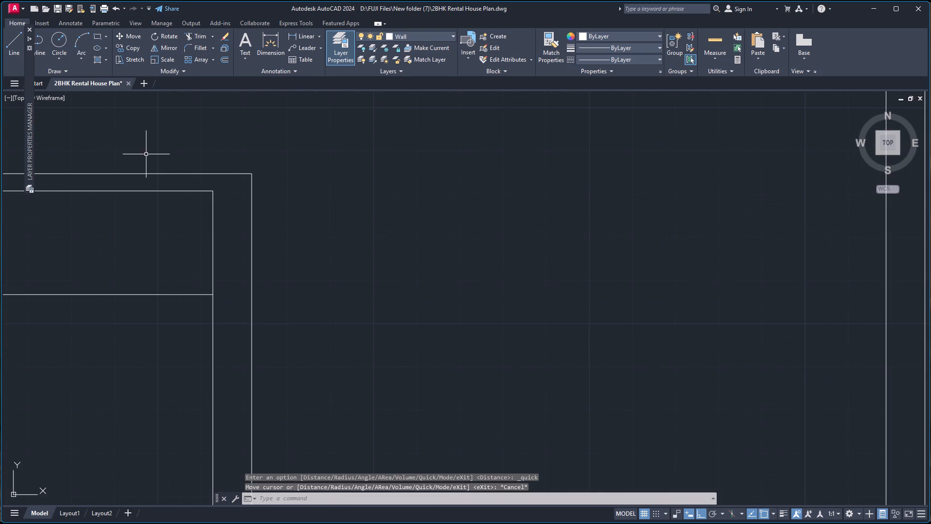
{"action": "scroll", "coordinate": [146, 164], "scroll_direction": "down", "scroll_amount": 4}
{"action": "scroll", "coordinate": [152, 164], "scroll_direction": "up", "scroll_amount": 3}
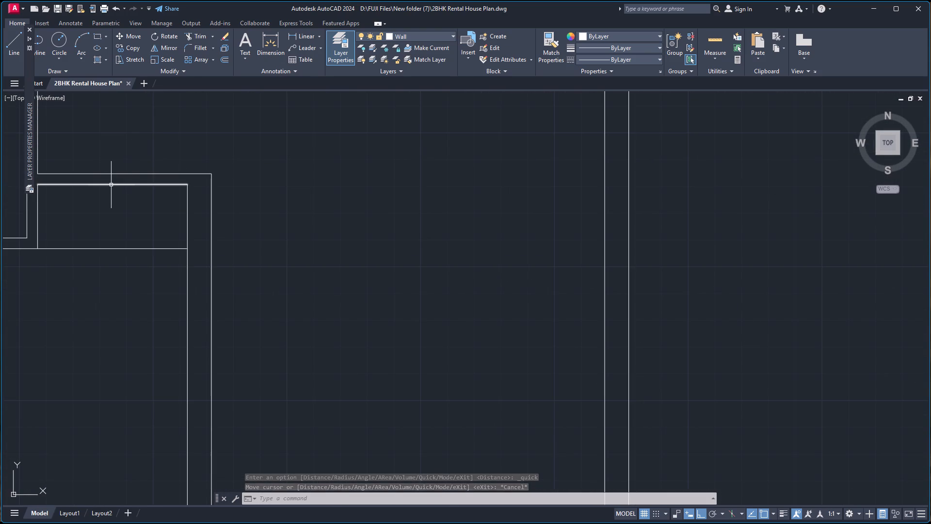
{"action": "left_click", "coordinate": [111, 185]}
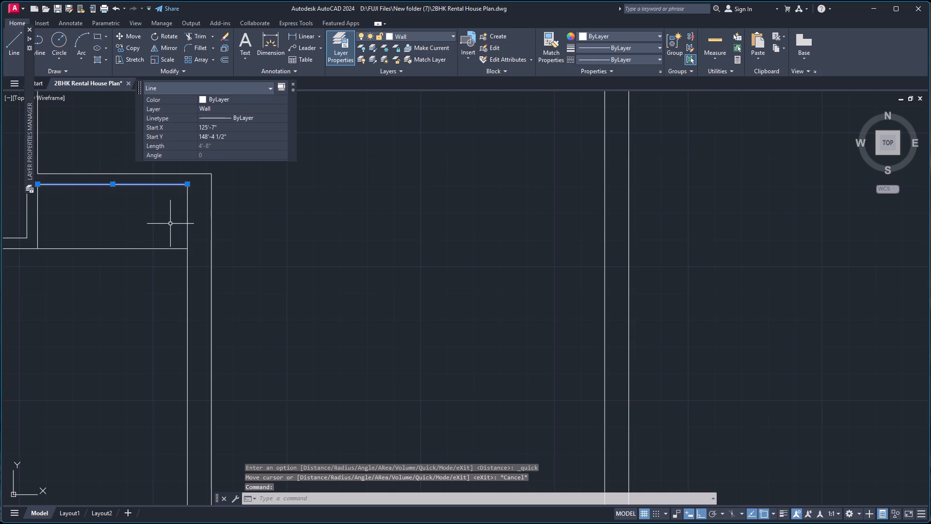
{"action": "scroll", "coordinate": [155, 220], "scroll_direction": "down", "scroll_amount": 3}
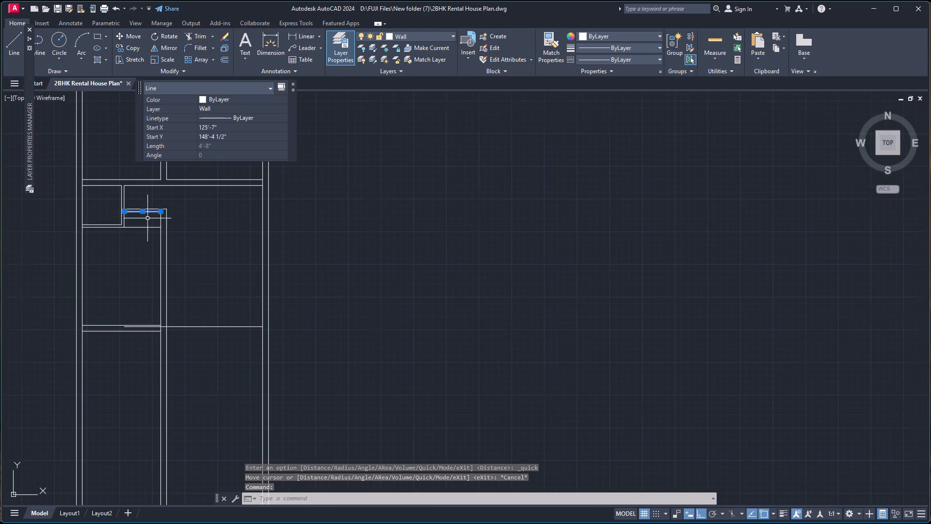
{"action": "scroll", "coordinate": [137, 199], "scroll_direction": "up", "scroll_amount": 3}
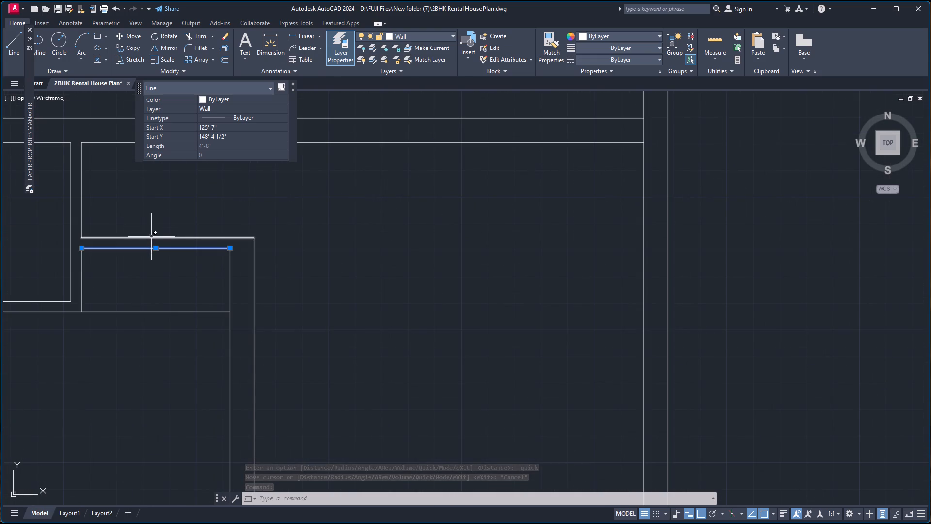
{"action": "key", "text": "Escape"}
{"action": "left_click", "coordinate": [151, 237]}
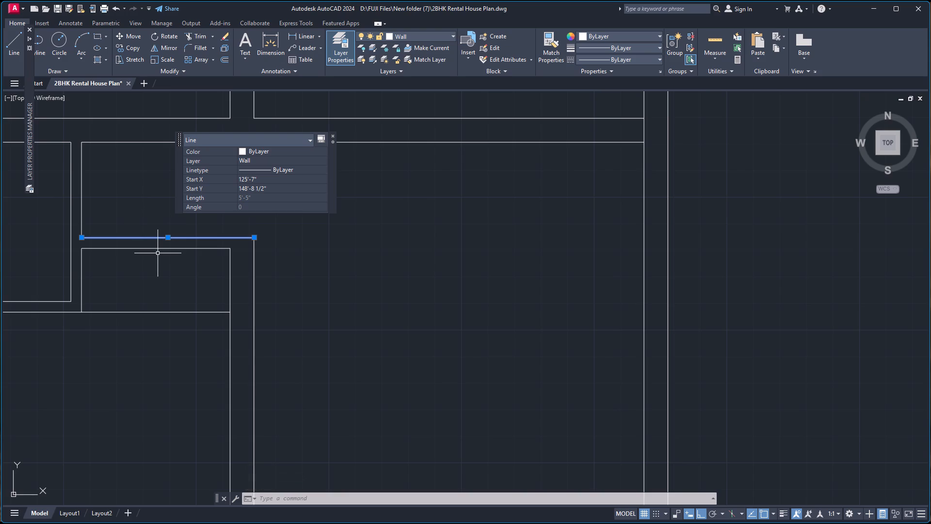
{"action": "key", "text": "Escape"}
Delete the six horizontal lines of the partition beside the square room, the wall line beneath it, and the lower wall and offset lines.
{"action": "scroll", "coordinate": [158, 253], "scroll_direction": "down", "scroll_amount": 3}
{"action": "scroll", "coordinate": [158, 256], "scroll_direction": "up", "scroll_amount": 1}
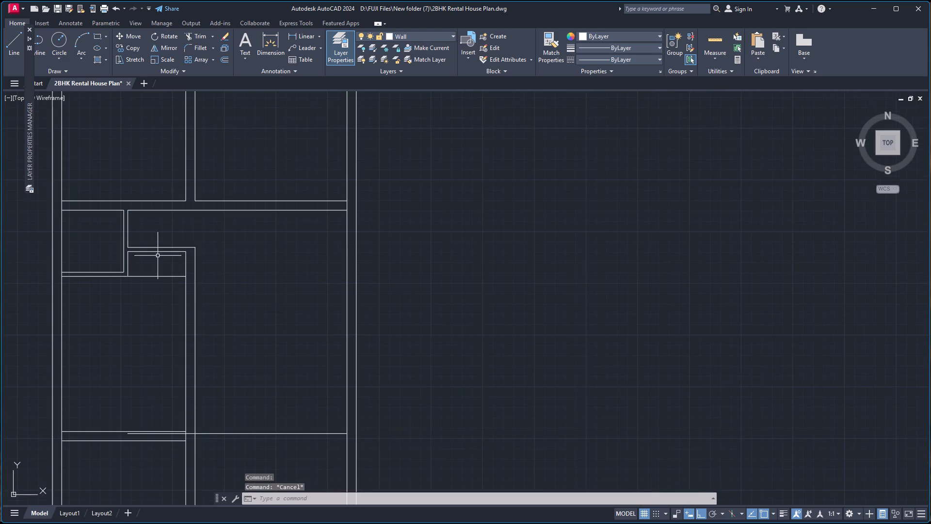
{"action": "scroll", "coordinate": [158, 256], "scroll_direction": "up", "scroll_amount": 1}
{"action": "scroll", "coordinate": [158, 256], "scroll_direction": "down", "scroll_amount": 3}
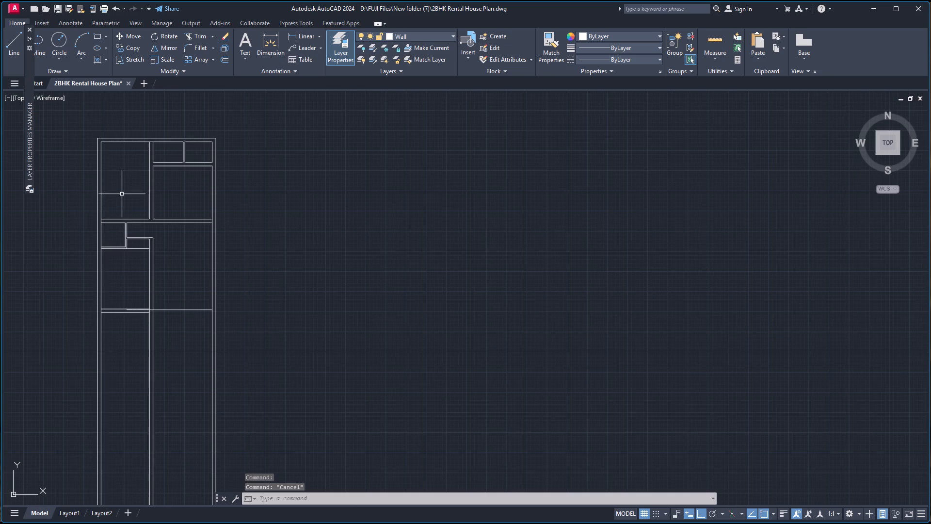
{"action": "scroll", "coordinate": [123, 193], "scroll_direction": "up", "scroll_amount": 3}
{"action": "scroll", "coordinate": [123, 193], "scroll_direction": "down", "scroll_amount": 2}
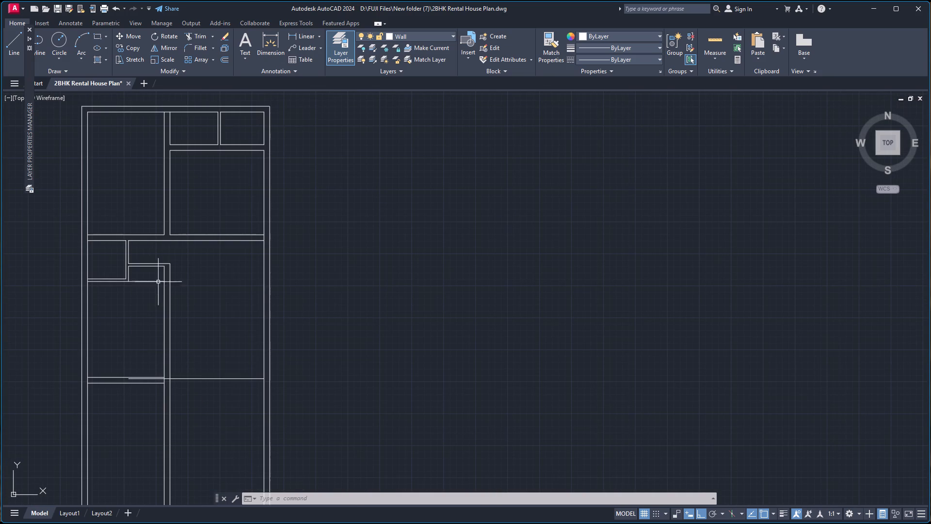
{"action": "left_click", "coordinate": [151, 256]}
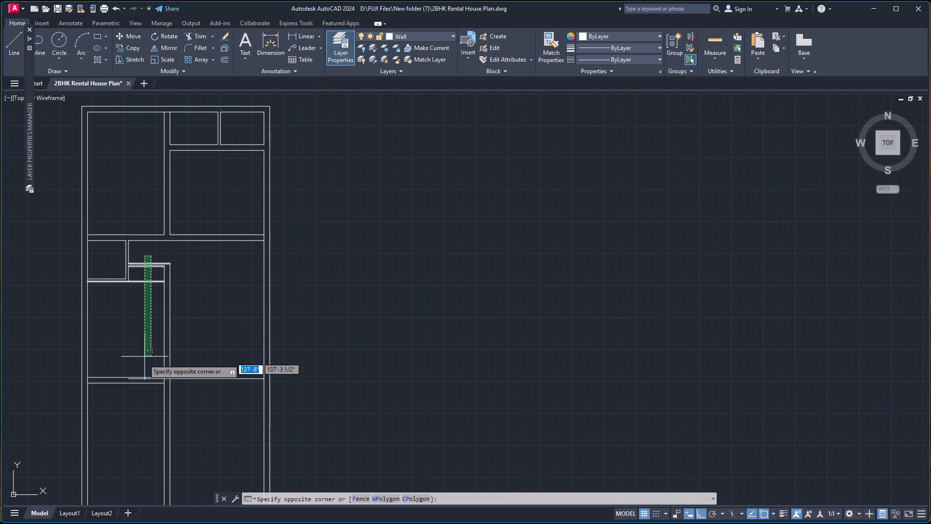
{"action": "left_click", "coordinate": [138, 392]}
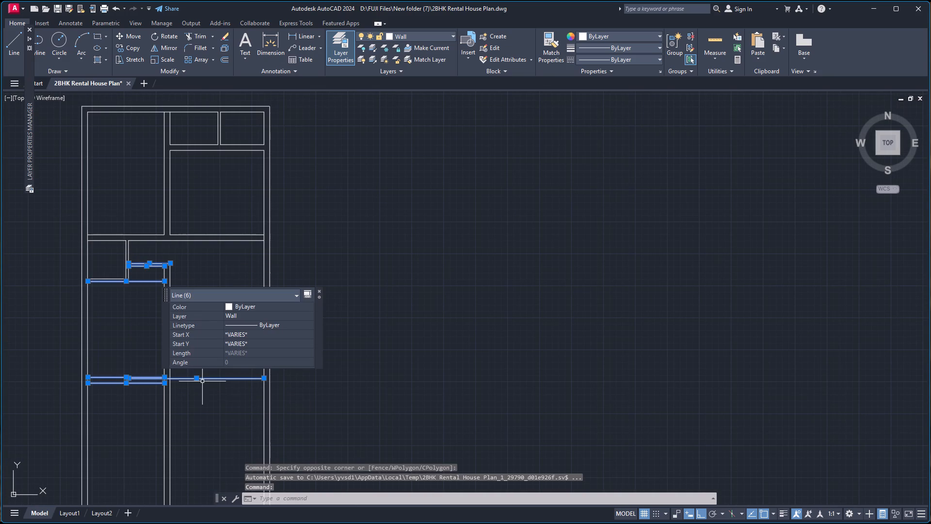
{"action": "key", "text": "Delete"}
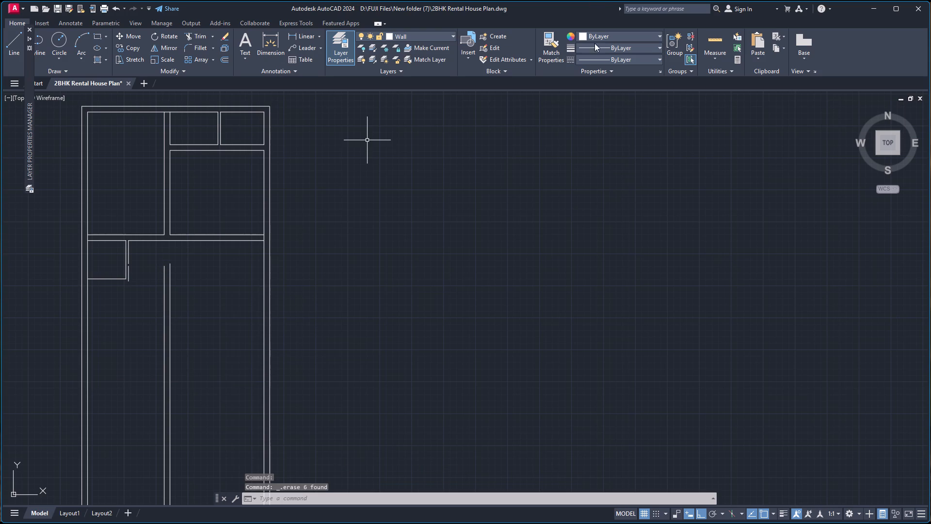
Measure the upper-left room and the small square room below it.
{"action": "left_click", "coordinate": [709, 48]}
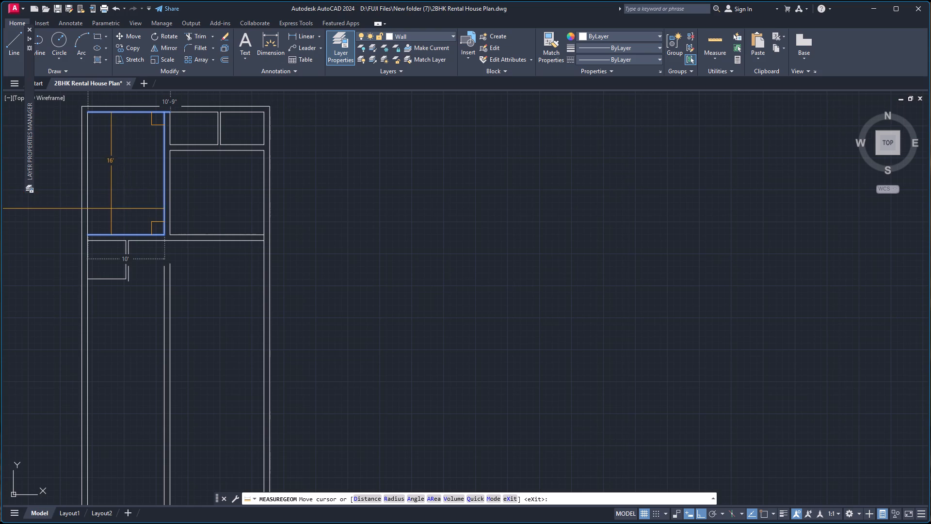
{"action": "scroll", "coordinate": [110, 212], "scroll_direction": "up", "scroll_amount": 2}
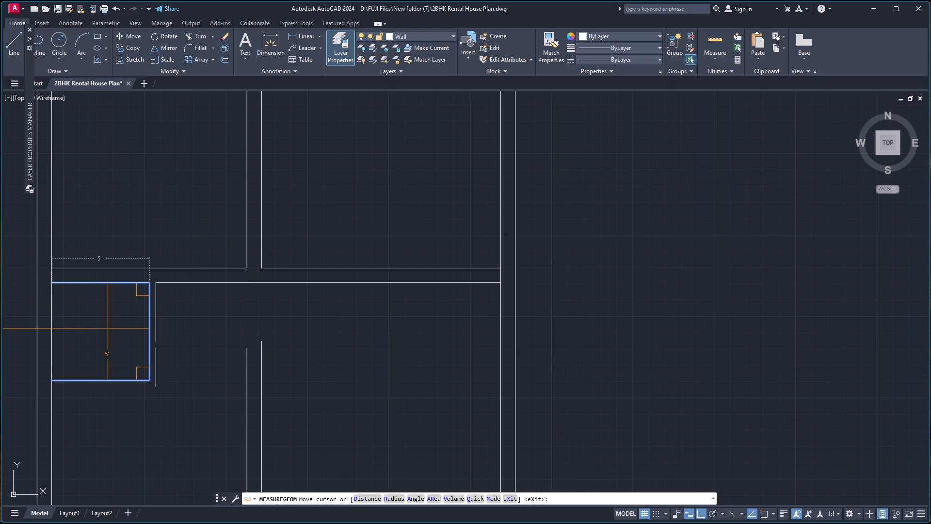
{"action": "key", "text": "Escape"}
Delete the four remaining partition lines enclosing the small square room on its right and bottom sides.
{"action": "left_click", "coordinate": [192, 323]}
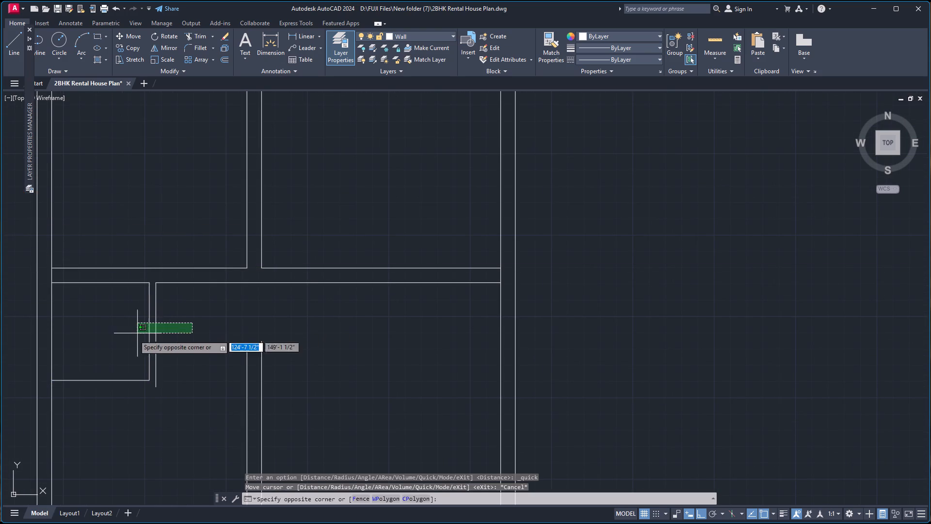
{"action": "left_click", "coordinate": [128, 336]}
{"action": "left_click", "coordinate": [161, 364]}
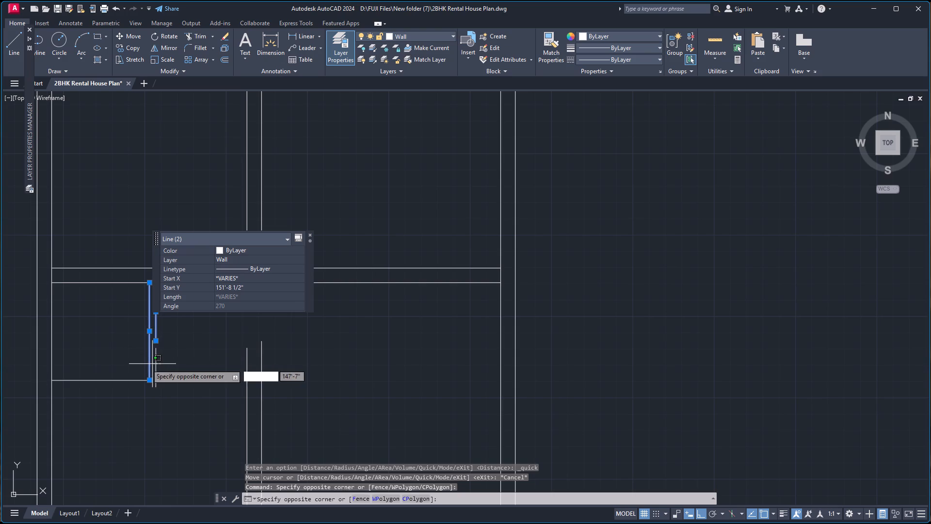
{"action": "left_click", "coordinate": [85, 386]}
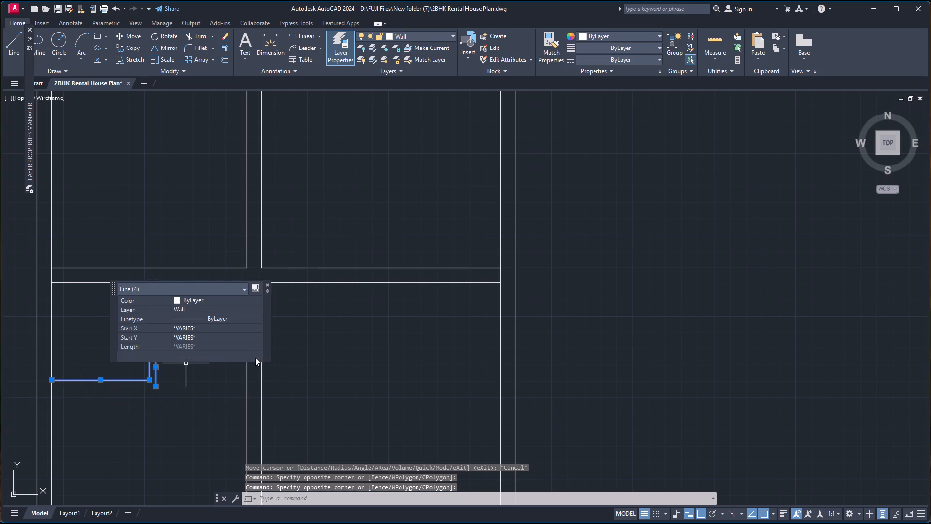
{"action": "key", "text": "Delete"}
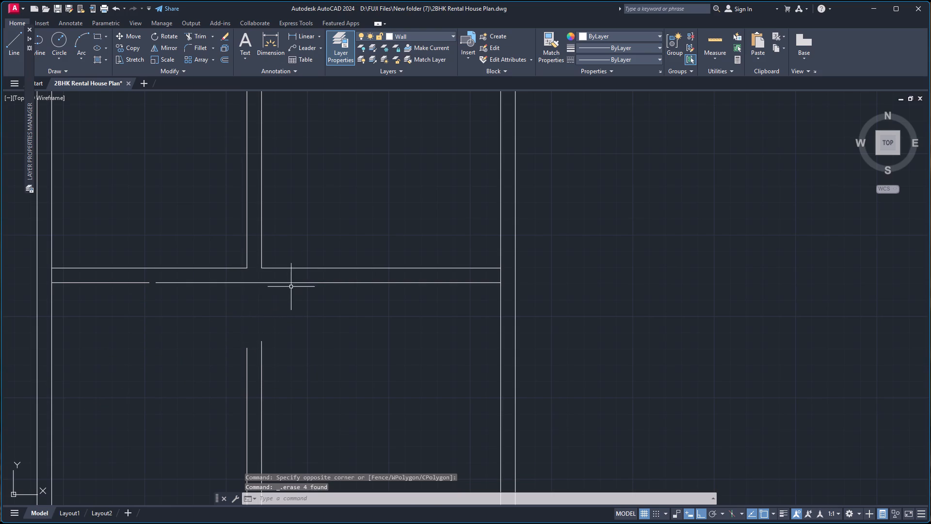
Measure the large upper-right room below the two small rooms.
{"action": "scroll", "coordinate": [297, 284], "scroll_direction": "down", "scroll_amount": 2}
{"action": "scroll", "coordinate": [297, 214], "scroll_direction": "up", "scroll_amount": 1}
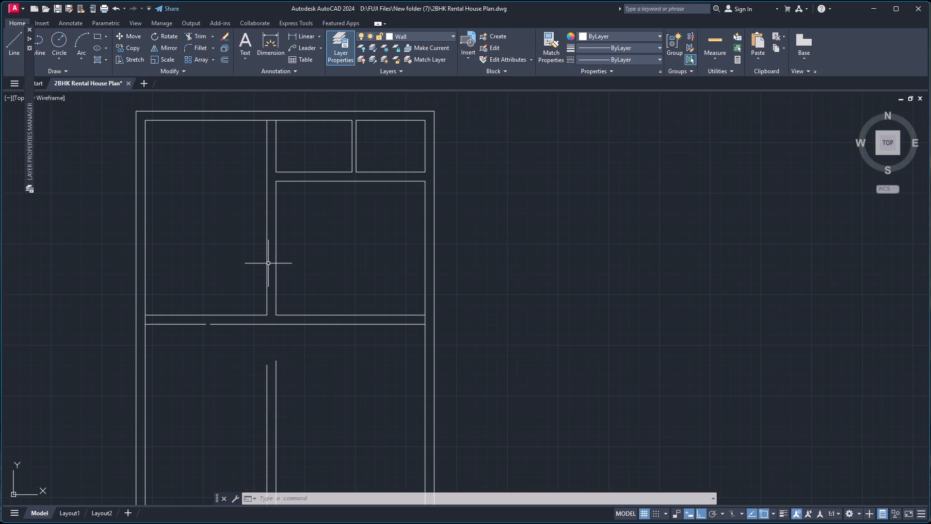
{"action": "scroll", "coordinate": [290, 265], "scroll_direction": "up", "scroll_amount": 1}
{"action": "scroll", "coordinate": [335, 238], "scroll_direction": "down", "scroll_amount": 2}
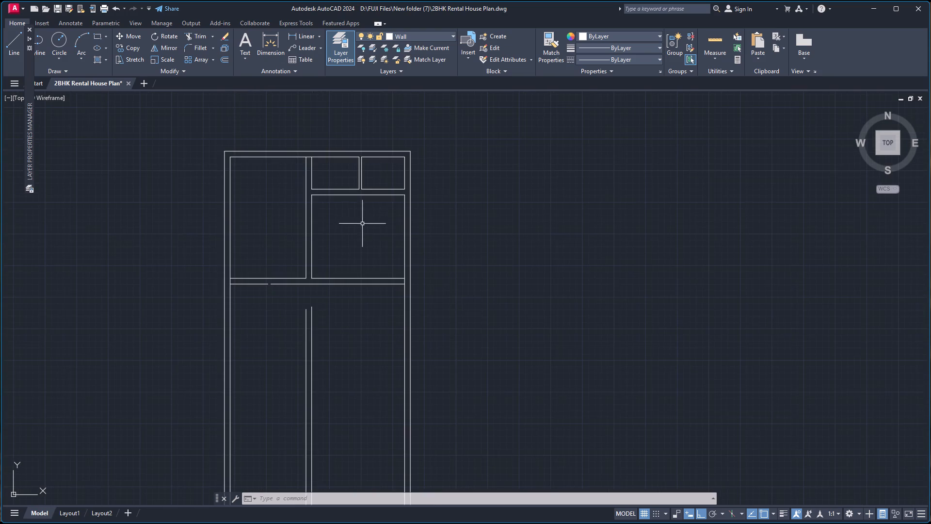
{"action": "scroll", "coordinate": [376, 209], "scroll_direction": "up", "scroll_amount": 1}
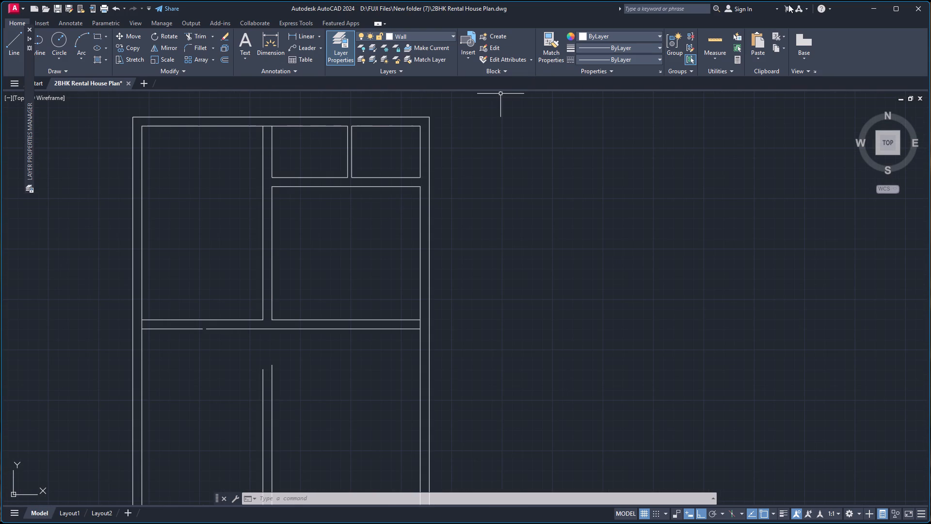
{"action": "left_click", "coordinate": [717, 36]}
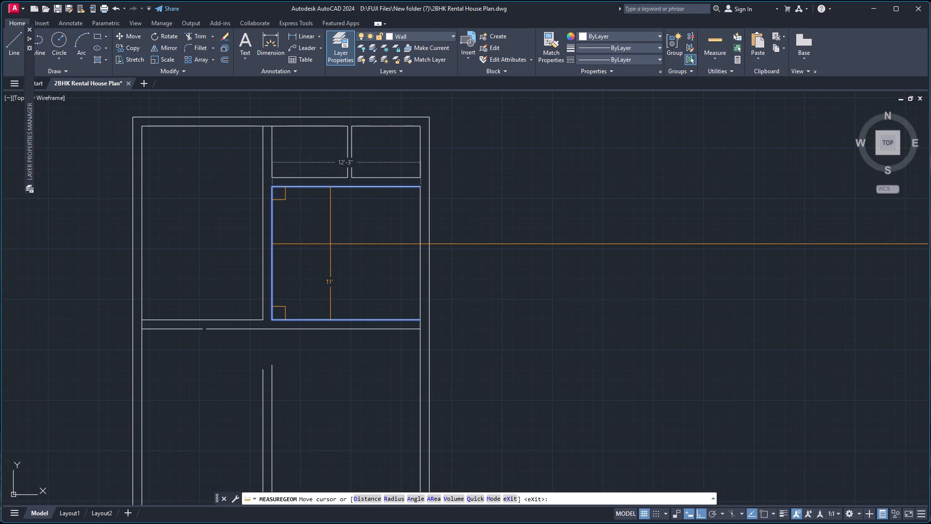
{"action": "key", "text": "Escape"}
Delete the short left segment of the lower line of the wall beneath the upper rooms.
{"action": "scroll", "coordinate": [264, 389], "scroll_direction": "down", "scroll_amount": 3}
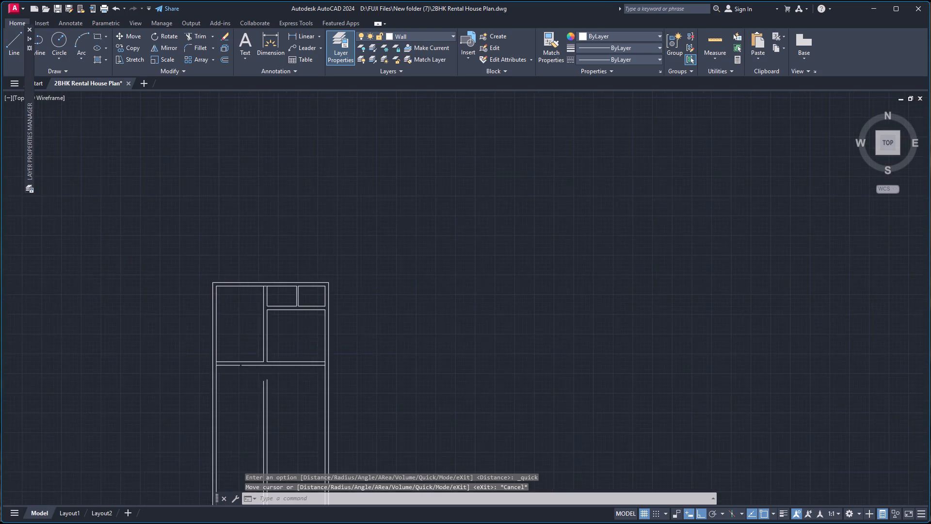
{"action": "scroll", "coordinate": [266, 397], "scroll_direction": "up", "scroll_amount": 4}
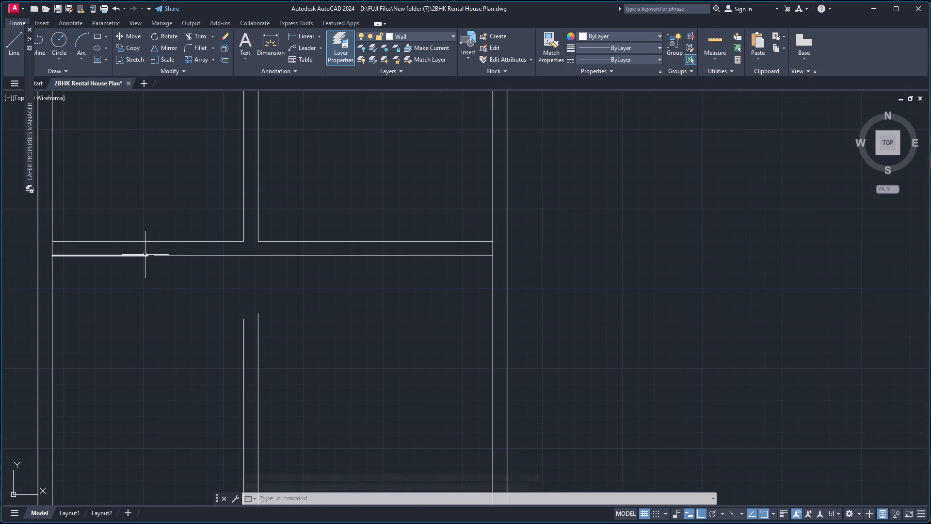
{"action": "left_click", "coordinate": [145, 255]}
{"action": "key", "text": "Delete"}
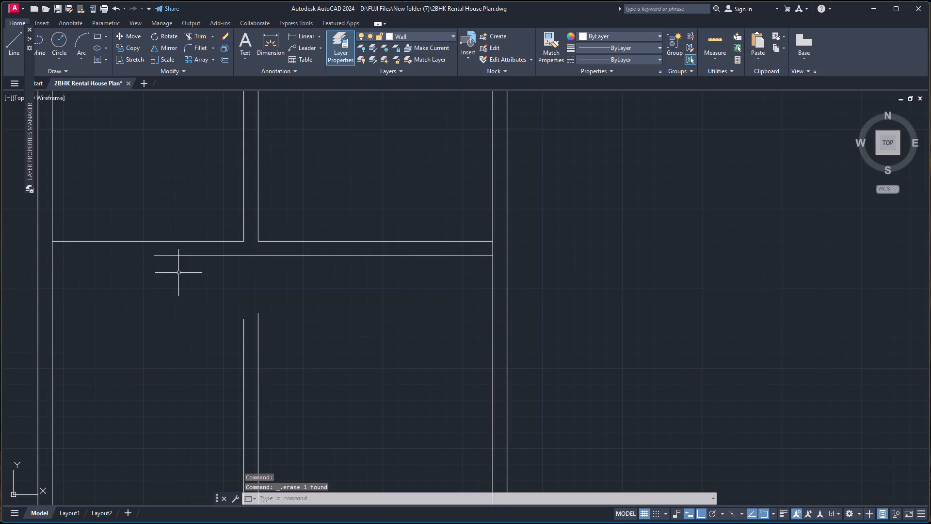
Stretch the left end of the wall's lower line beneath the upper rooms to the inner face of the left outer wall.
{"action": "left_click", "coordinate": [174, 256]}
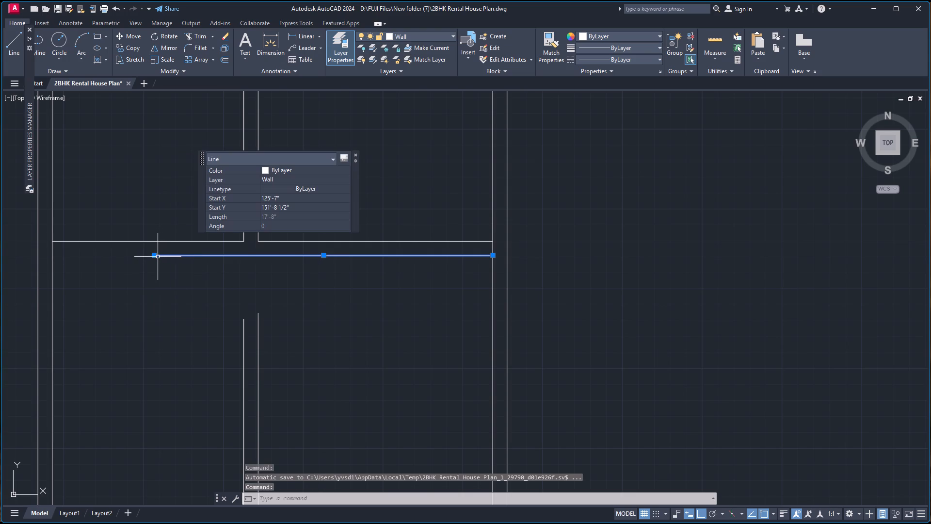
{"action": "left_click", "coordinate": [156, 257]}
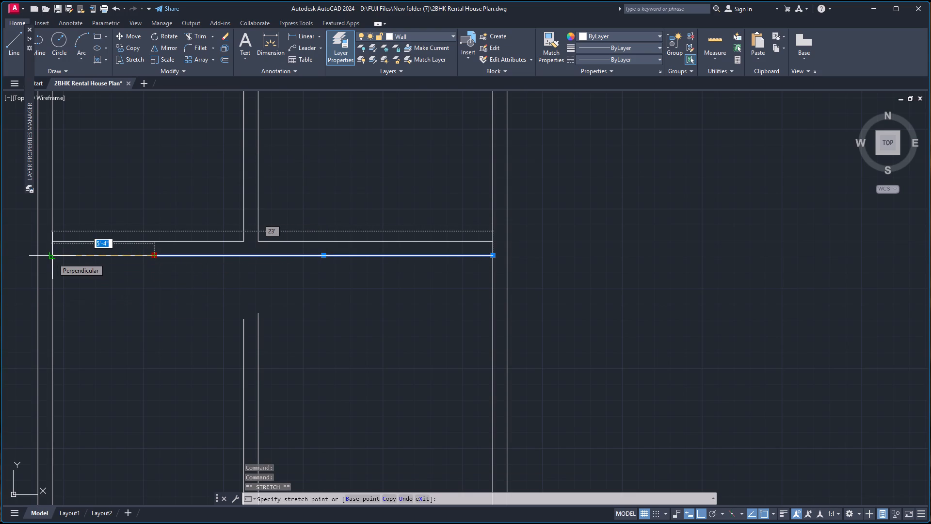
{"action": "left_click", "coordinate": [53, 258]}
{"action": "key", "text": "Escape"}
Offset the lower line of the wall beneath the upper rooms 18' downward.
{"action": "scroll", "coordinate": [360, 270], "scroll_direction": "down", "scroll_amount": 2}
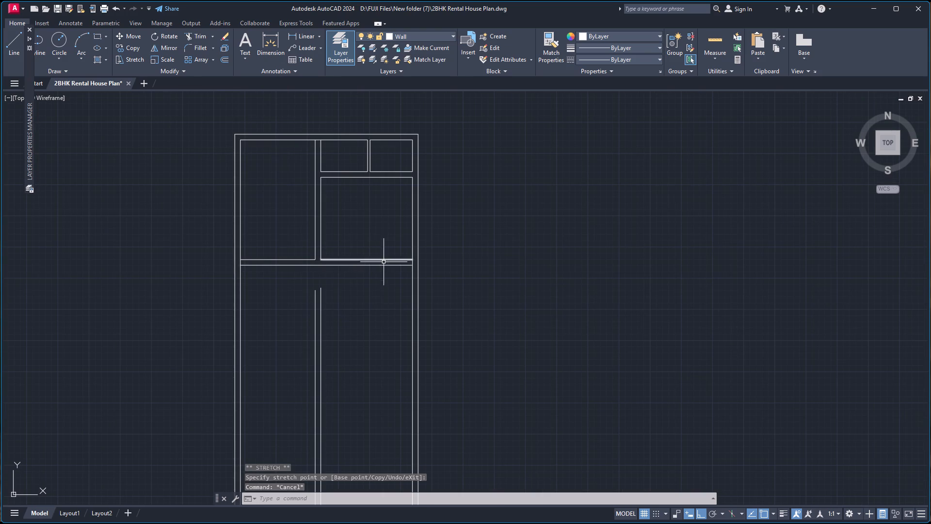
{"action": "scroll", "coordinate": [370, 272], "scroll_direction": "up", "scroll_amount": 1}
{"action": "left_click", "coordinate": [306, 261]}
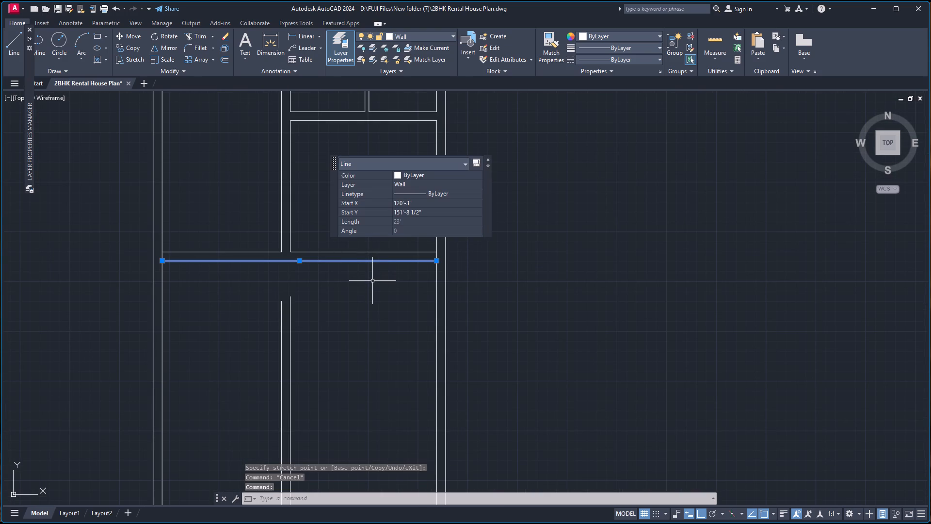
{"action": "key", "text": "o"}
{"action": "key", "text": "Return"}
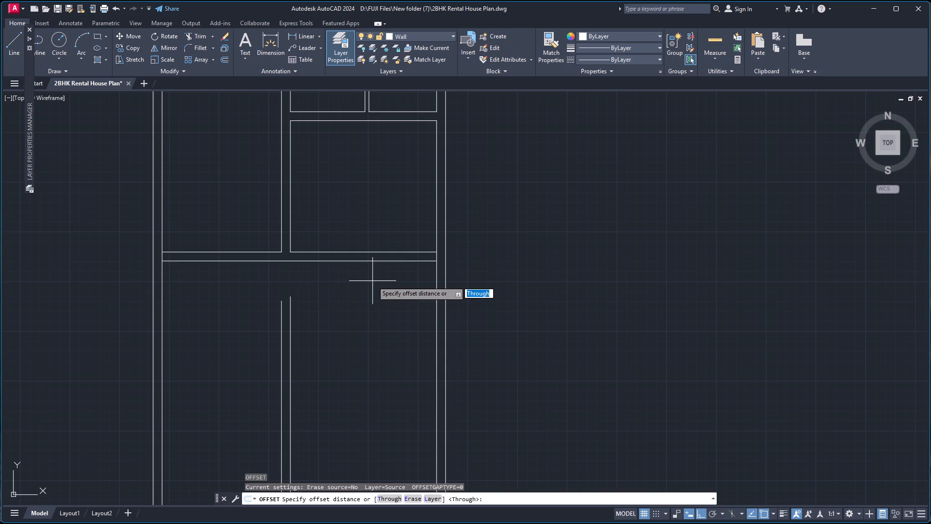
{"action": "key", "text": "Return"}
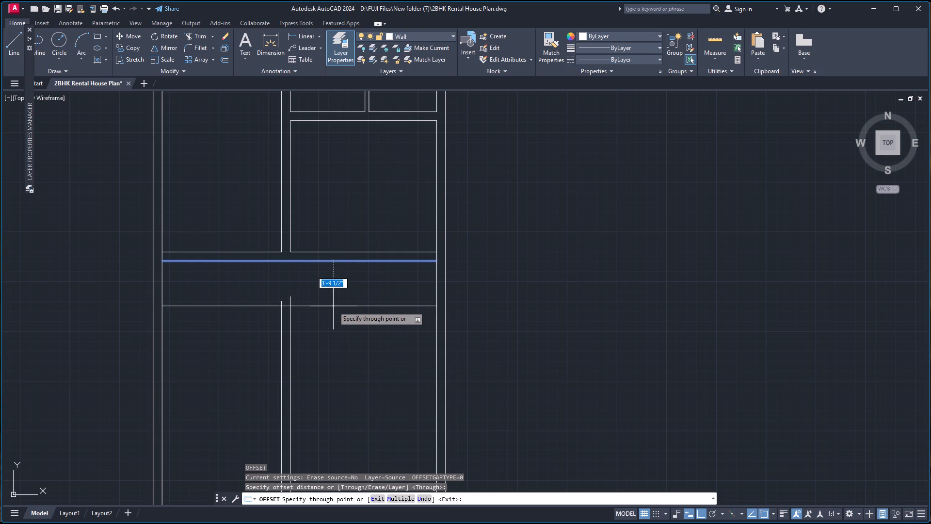
{"action": "type", "text": "18'"}
{"action": "key", "text": "Return"}
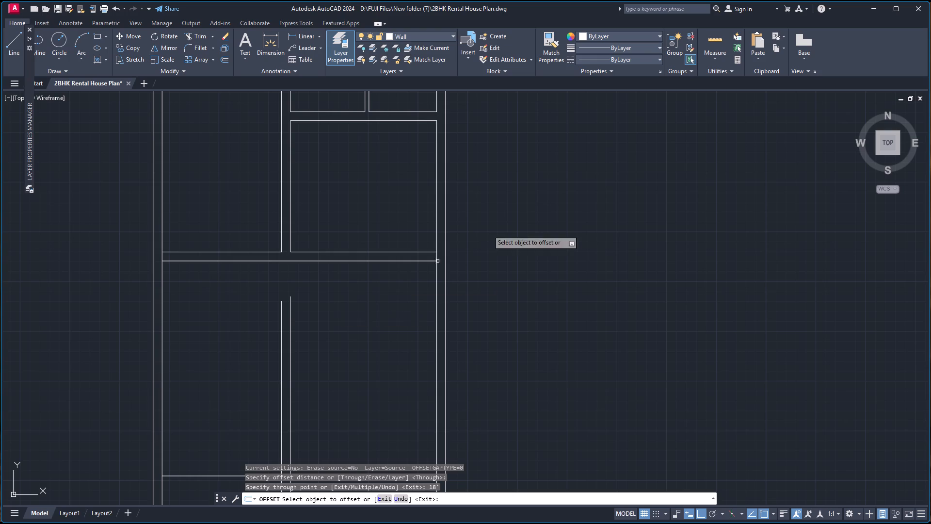
Offset the new horizontal line 9" downward to form a wall across the house.
{"action": "scroll", "coordinate": [572, 136], "scroll_direction": "down", "scroll_amount": 2}
{"action": "scroll", "coordinate": [505, 291], "scroll_direction": "up", "scroll_amount": 2}
{"action": "scroll", "coordinate": [463, 256], "scroll_direction": "up", "scroll_amount": 2}
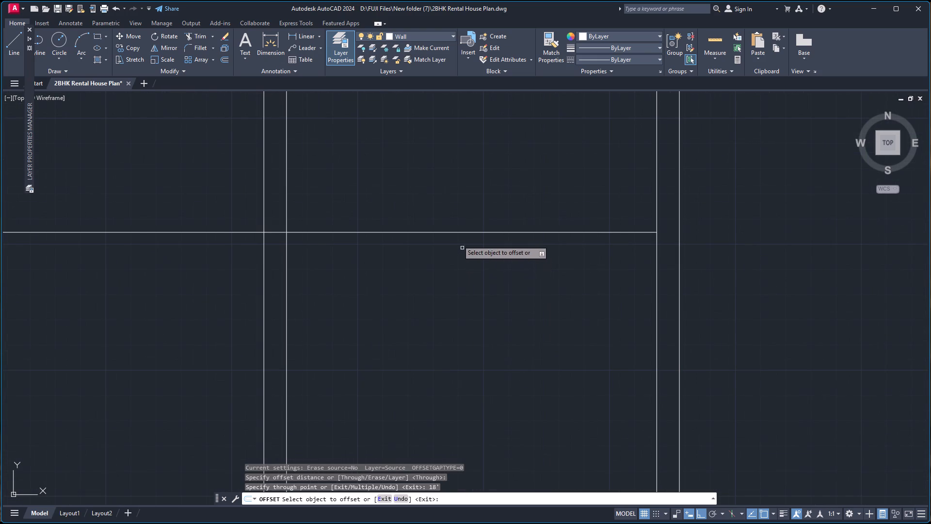
{"action": "left_click", "coordinate": [457, 232]}
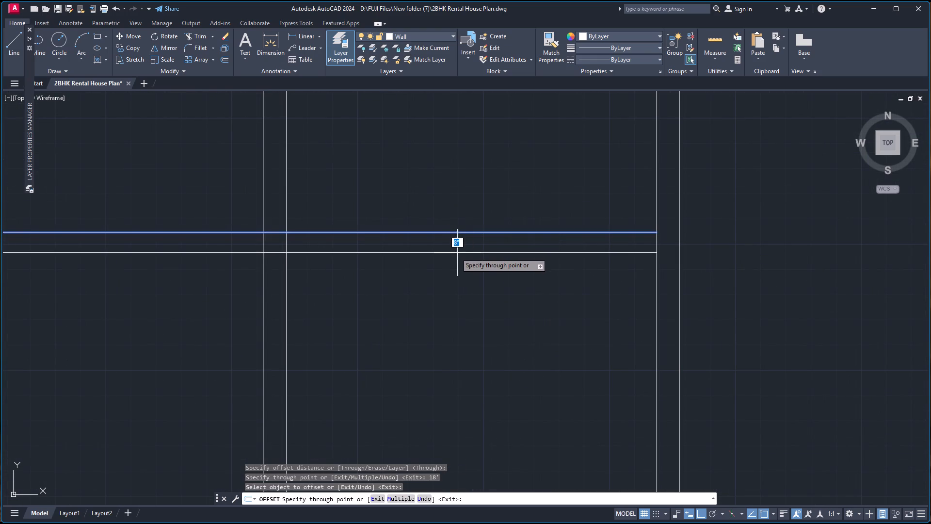
{"action": "key", "text": "9"}
{"action": "key", "text": "Return"}
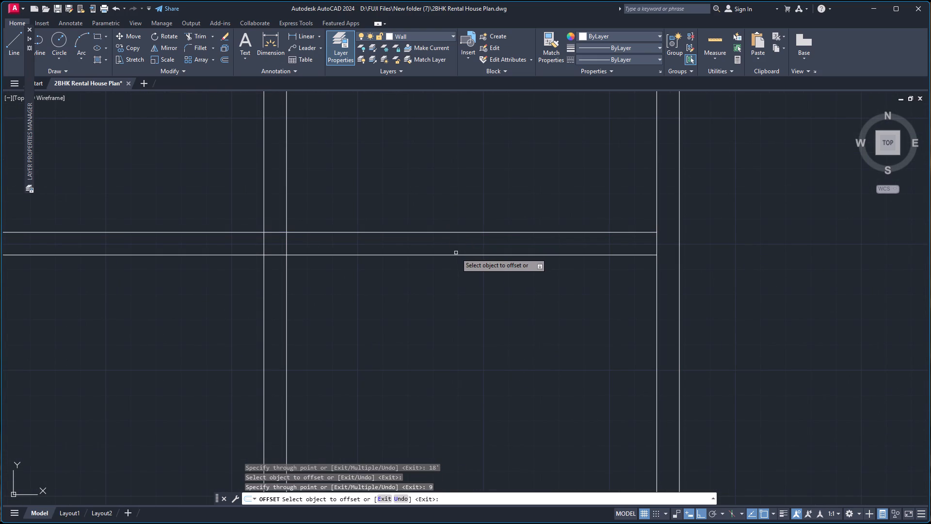
Offset the upper line of the new 9" wall 12'-6" upward.
{"action": "scroll", "coordinate": [349, 203], "scroll_direction": "down", "scroll_amount": 3}
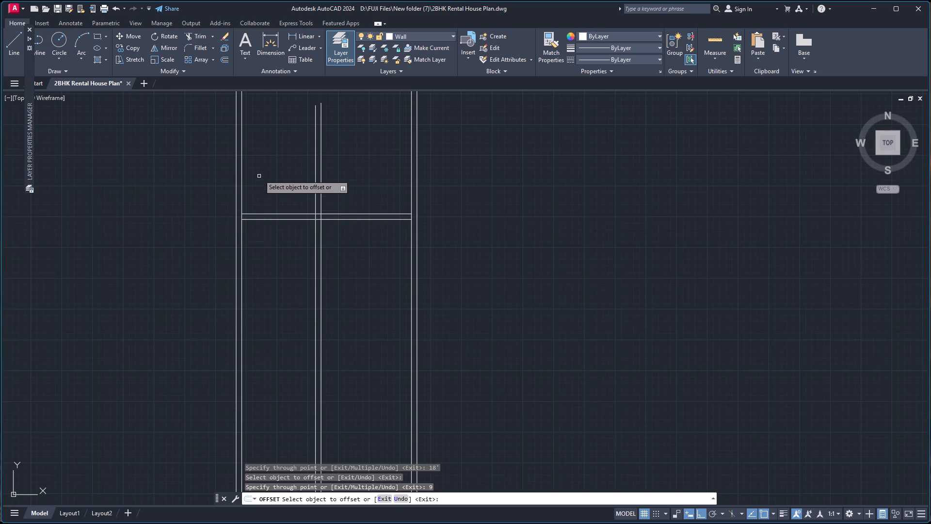
{"action": "scroll", "coordinate": [262, 169], "scroll_direction": "down", "scroll_amount": 1}
{"action": "scroll", "coordinate": [272, 142], "scroll_direction": "up", "scroll_amount": 2}
{"action": "scroll", "coordinate": [272, 154], "scroll_direction": "down", "scroll_amount": 2}
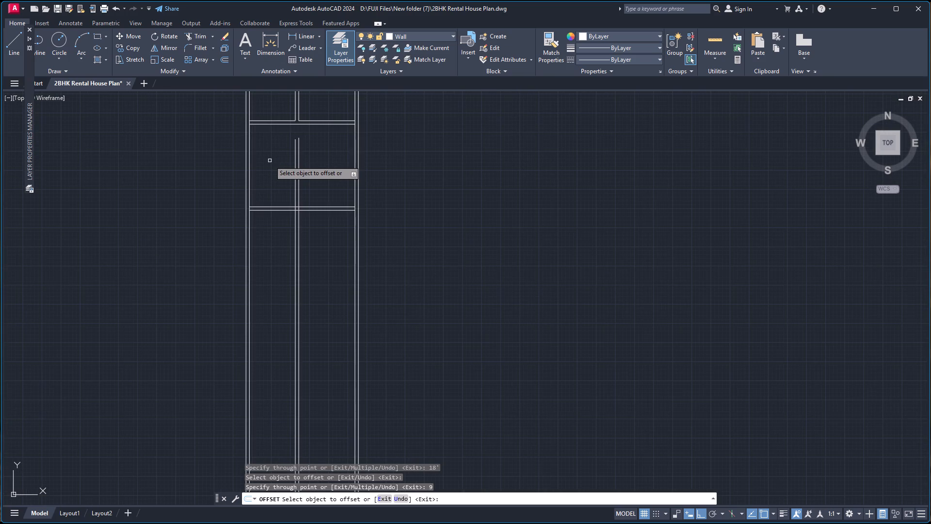
{"action": "scroll", "coordinate": [265, 149], "scroll_direction": "up", "scroll_amount": 2}
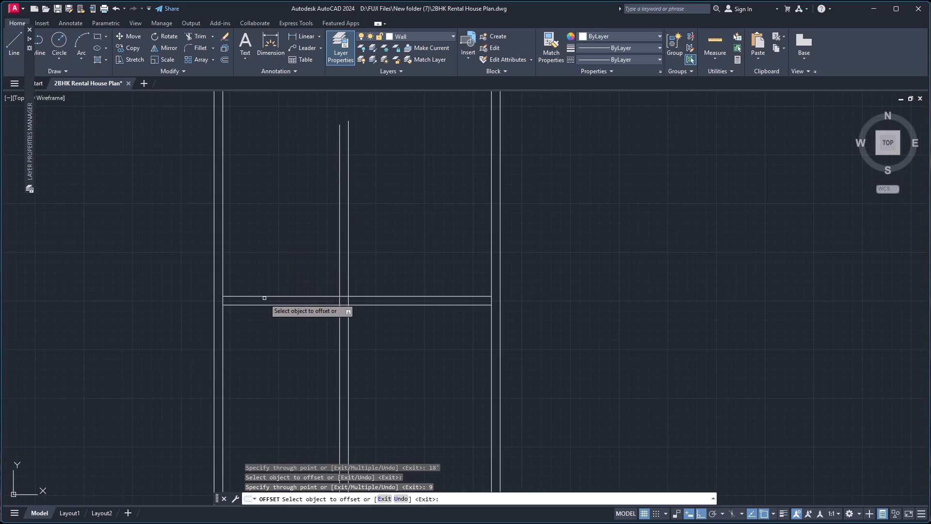
{"action": "left_click", "coordinate": [263, 297]}
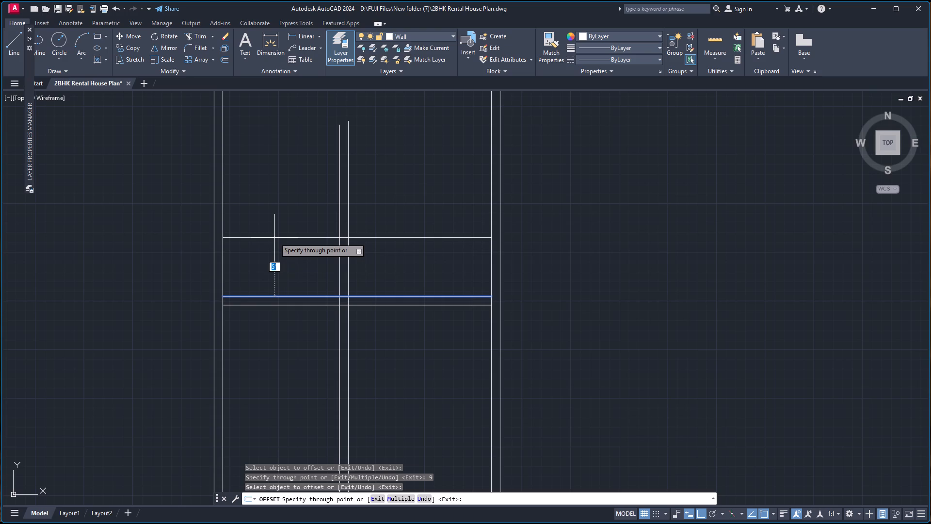
{"action": "type", "text": "12"}
{"action": "type", "text": "'-"}
{"action": "key", "text": "6"}
{"action": "key", "text": "Return"}
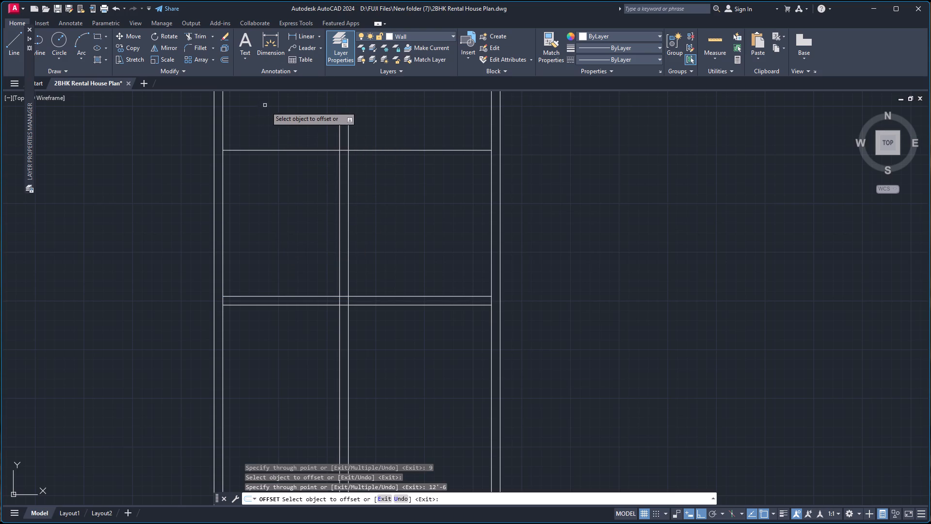
Offset the horizontal line 12'-6" above the new wall another 6" upward to form a partition.
{"action": "scroll", "coordinate": [268, 115], "scroll_direction": "down", "scroll_amount": 1}
{"action": "scroll", "coordinate": [278, 191], "scroll_direction": "down", "scroll_amount": 1}
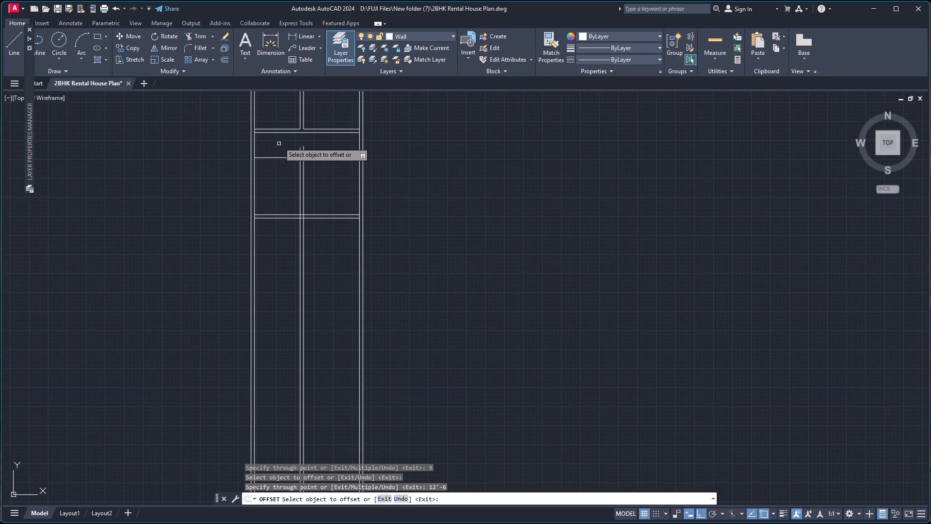
{"action": "scroll", "coordinate": [279, 139], "scroll_direction": "up", "scroll_amount": 3}
{"action": "scroll", "coordinate": [278, 119], "scroll_direction": "down", "scroll_amount": 3}
{"action": "scroll", "coordinate": [272, 108], "scroll_direction": "up", "scroll_amount": 3}
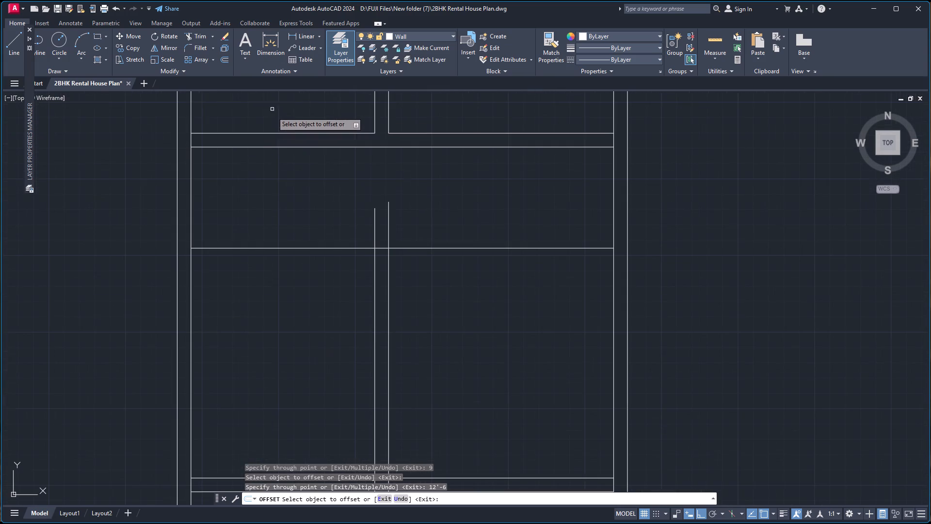
{"action": "left_click", "coordinate": [254, 248]}
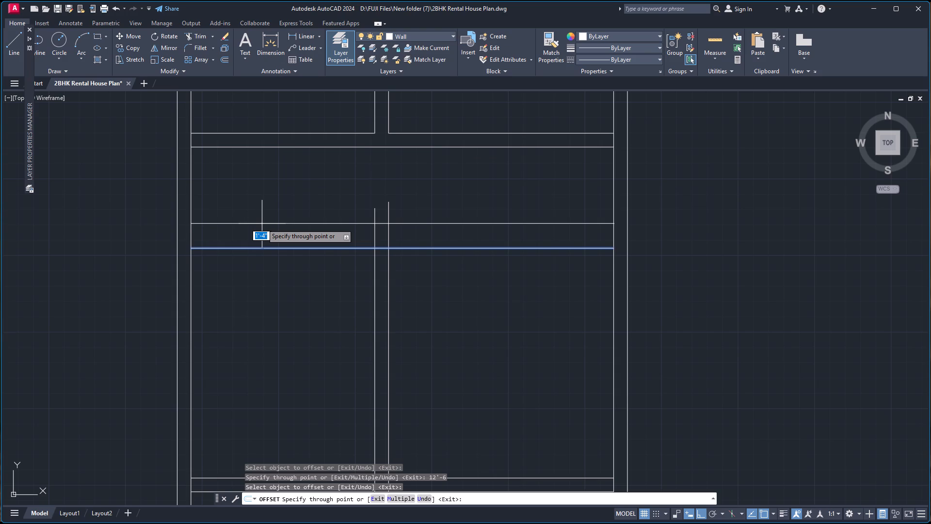
{"action": "key", "text": "6"}
{"action": "key", "text": "Return"}
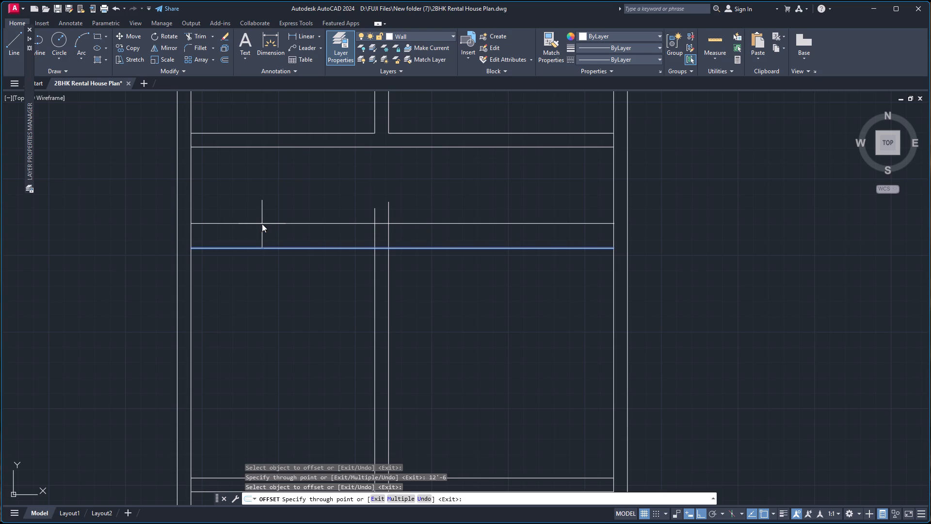
Offset the inner line of the left outer wall 5' to the right.
{"action": "left_click", "coordinate": [192, 214]}
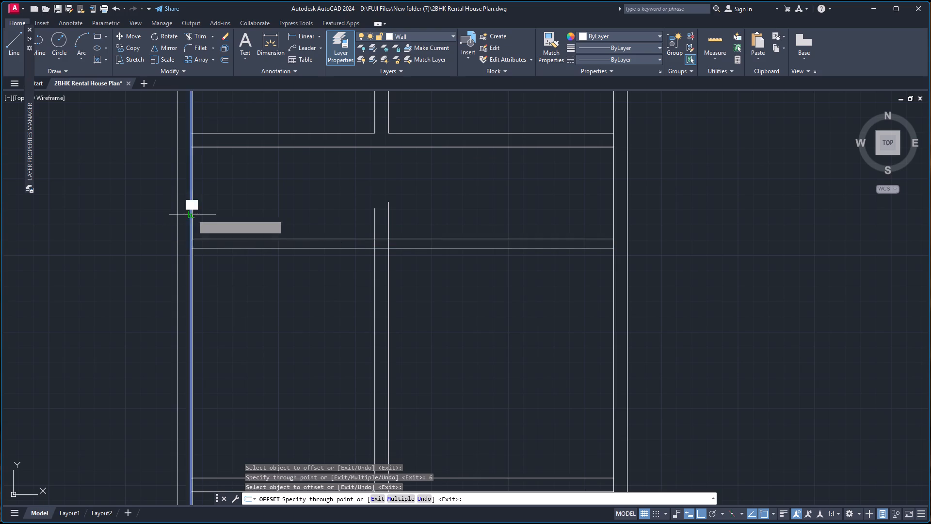
{"action": "type", "text": "5'"}
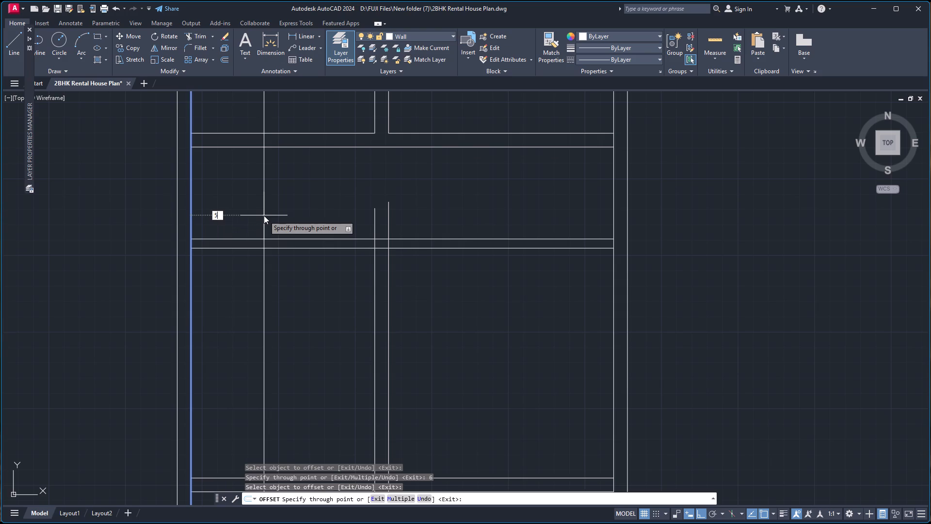
{"action": "key", "text": "Return"}
Measure the space between the new horizontal partition and the 9" wall below it.
{"action": "left_click", "coordinate": [283, 212]}
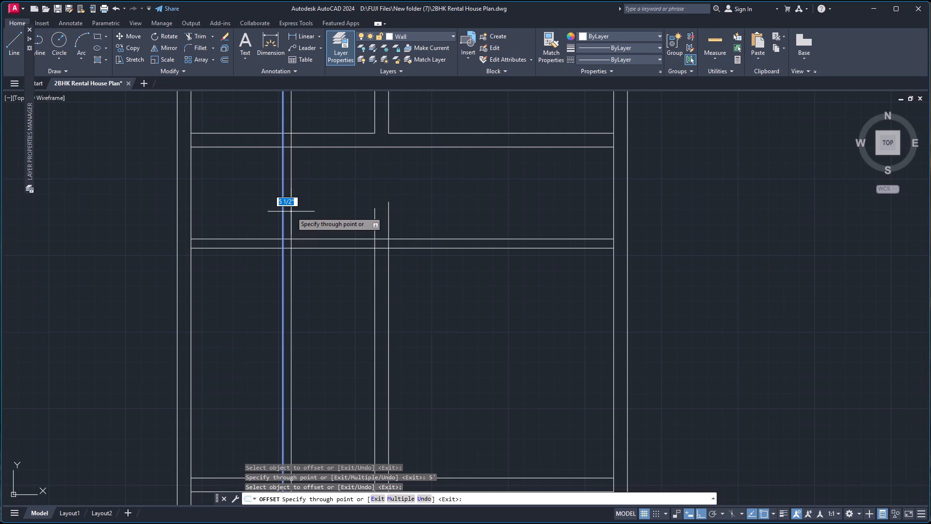
{"action": "left_click", "coordinate": [705, 43]}
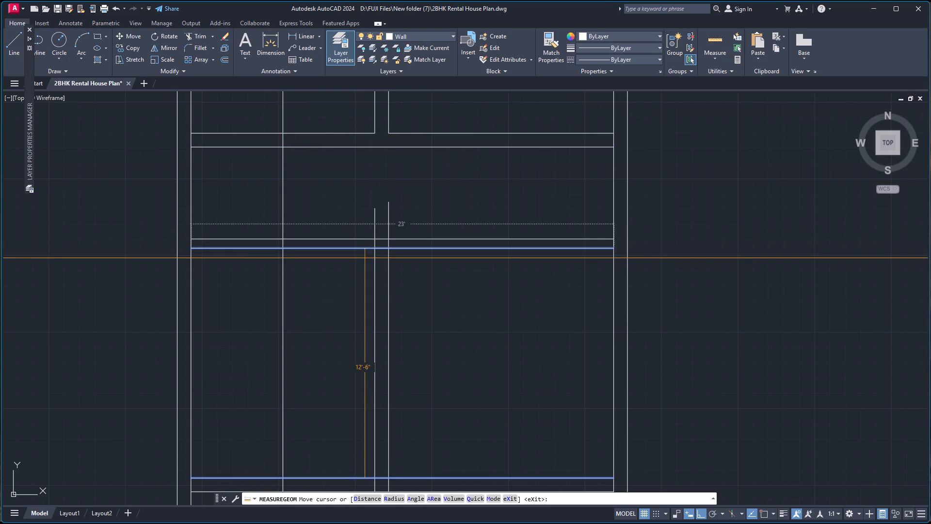
{"action": "key", "text": "Escape"}
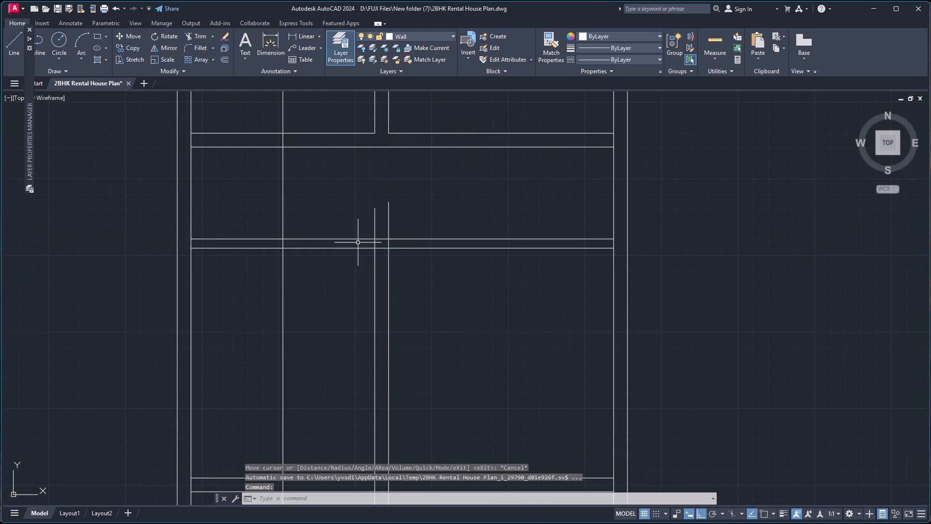
Offset the vertical line 5' from the left wall another 6" to the right to form a vertical partition.
{"action": "key", "text": "o"}
{"action": "key", "text": "Return"}
{"action": "key", "text": "Return"}
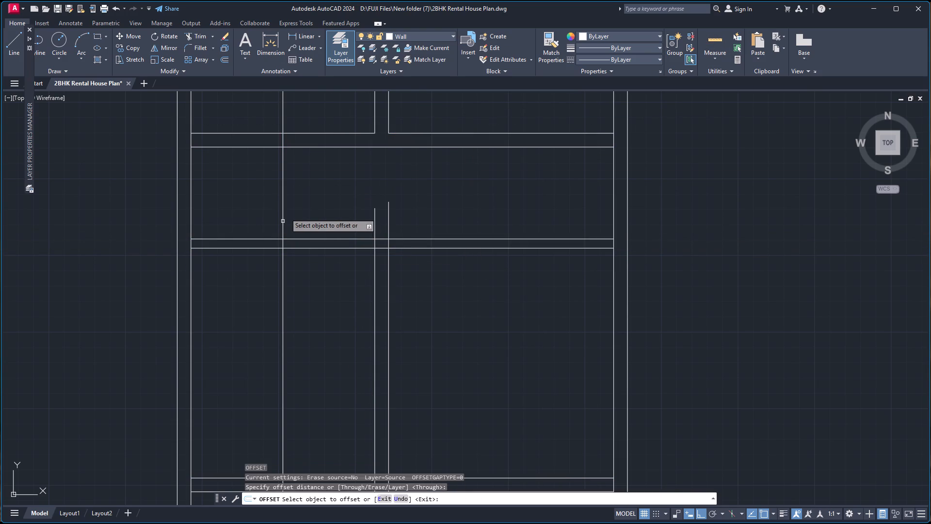
{"action": "left_click", "coordinate": [282, 213]}
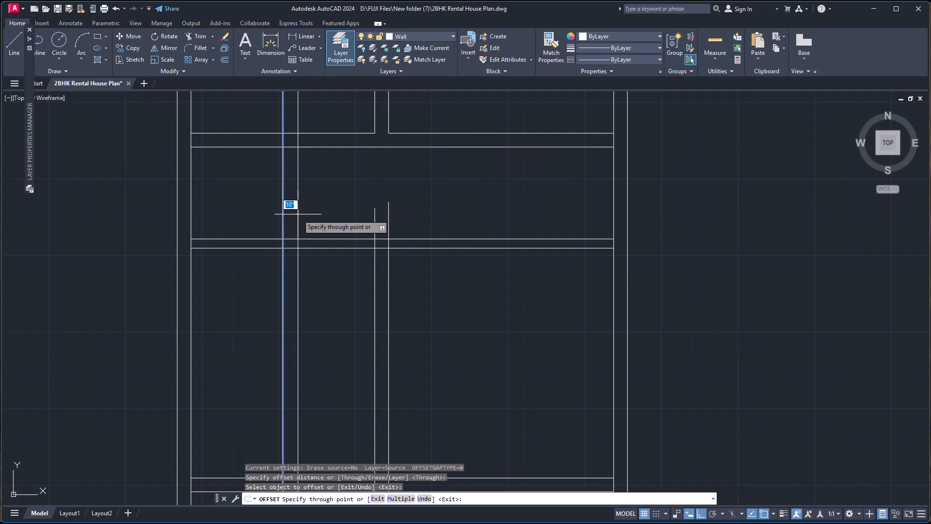
{"action": "key", "text": "6"}
{"action": "key", "text": "Return"}
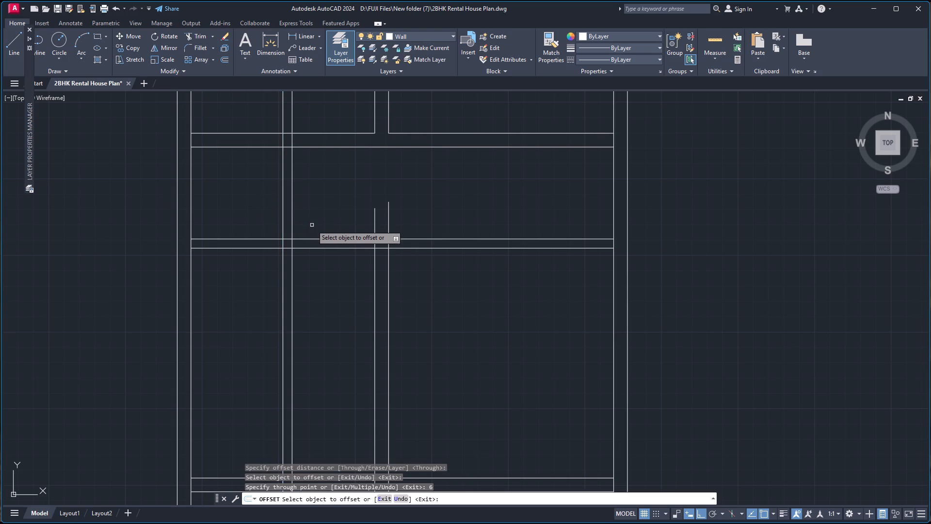
Offset the horizontal partition's lower line 2' upward, and offset that copy 6" upward to form a second partition.
{"action": "left_click", "coordinate": [316, 249]}
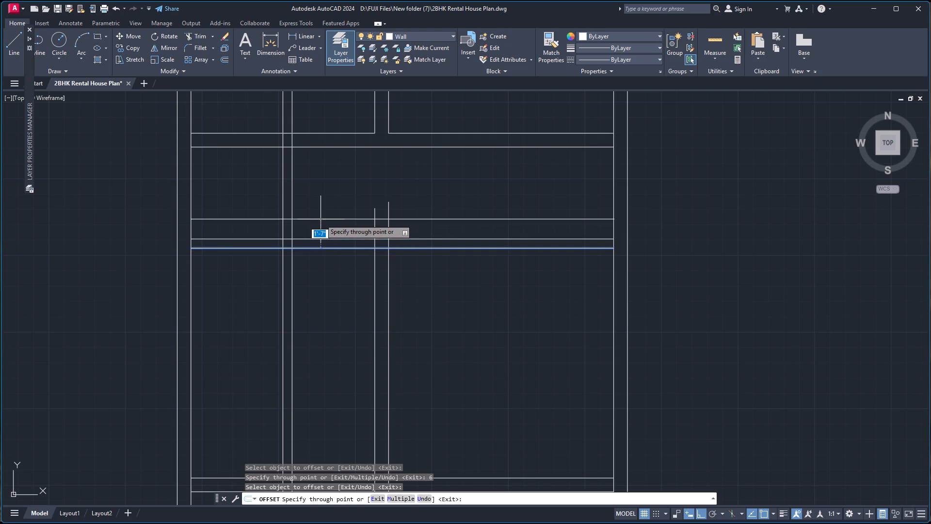
{"action": "type", "text": "2'"}
{"action": "key", "text": "Return"}
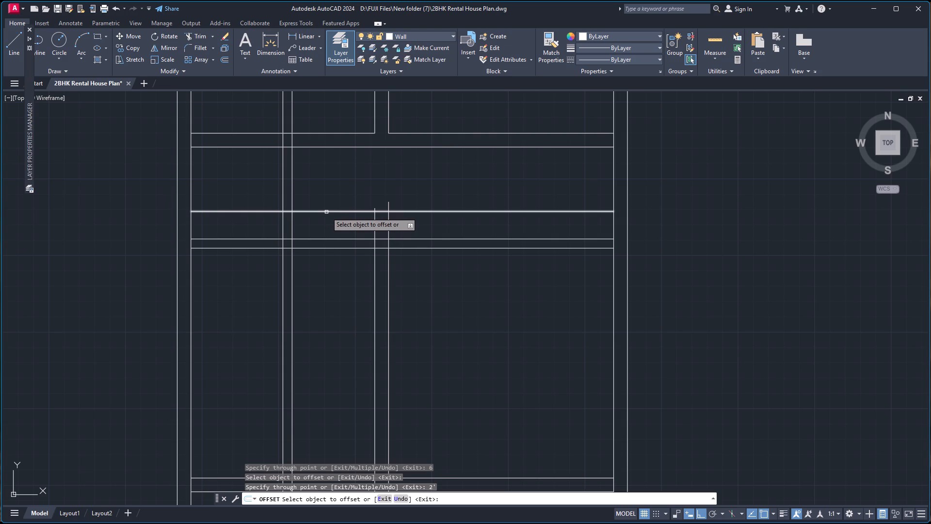
{"action": "left_click", "coordinate": [326, 212]}
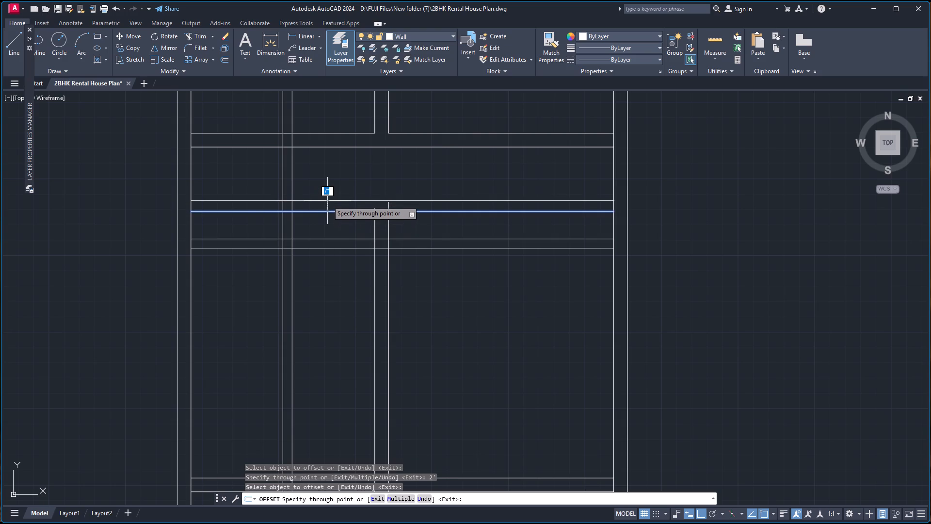
{"action": "key", "text": "6"}
{"action": "key", "text": "Return"}
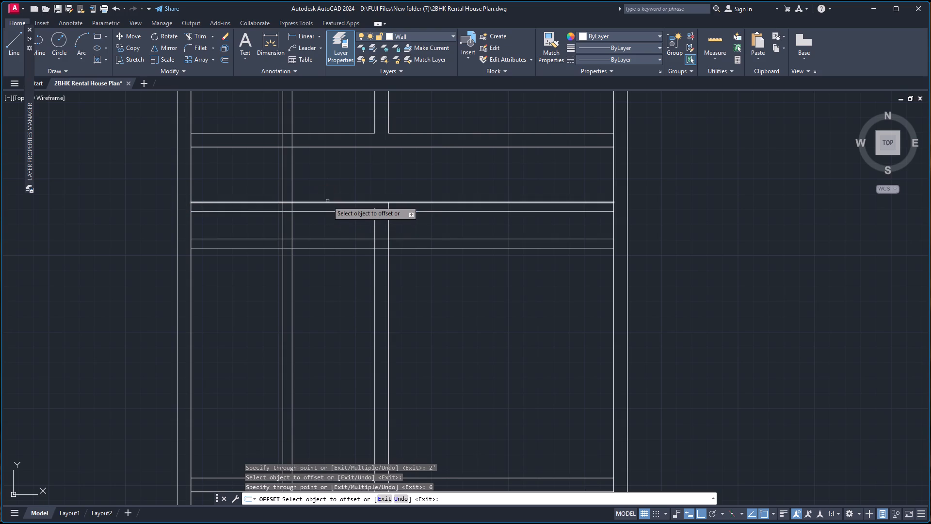
{"action": "key", "text": "Escape"}
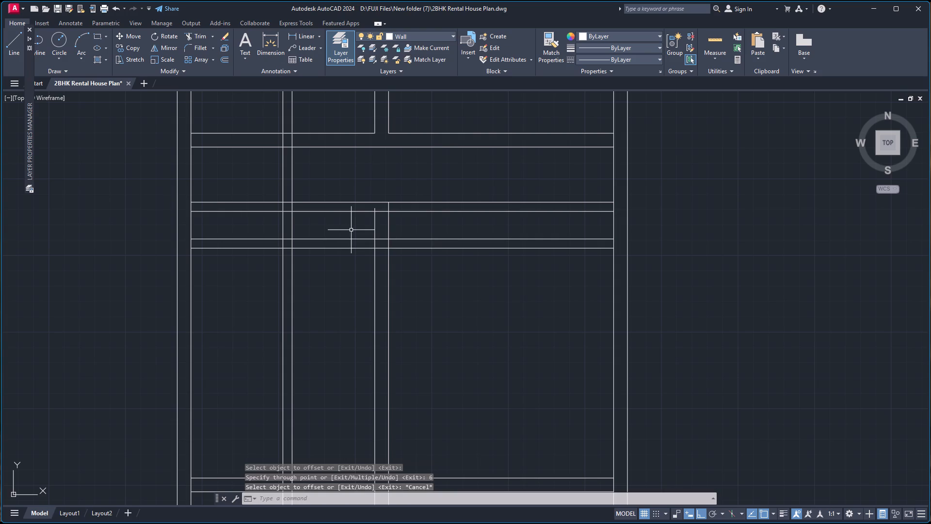
Trim the upper partition's lines left of the vertical partition, and the second partition's top line from the vertical partition to the 9" wall.
{"action": "type", "text": "tr"}
{"action": "key", "text": "Return"}
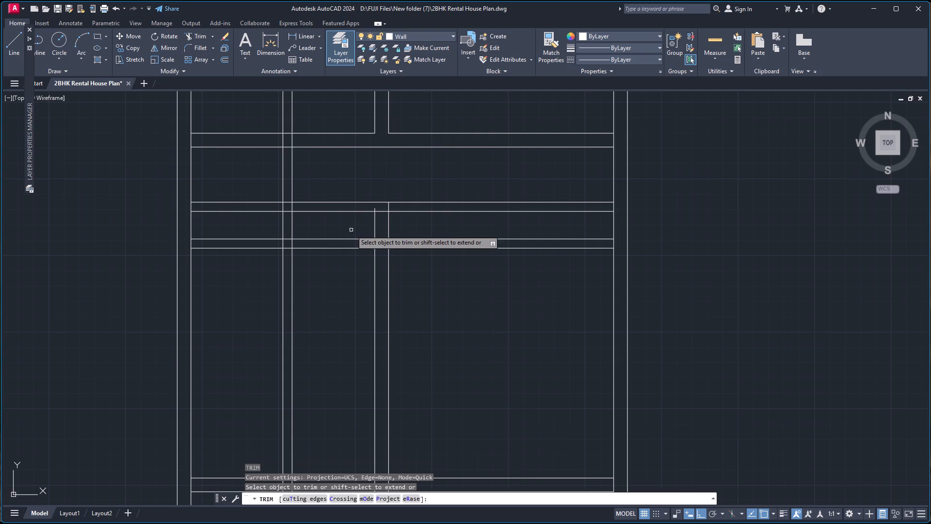
{"action": "left_click", "coordinate": [230, 189]}
{"action": "left_click", "coordinate": [236, 226]}
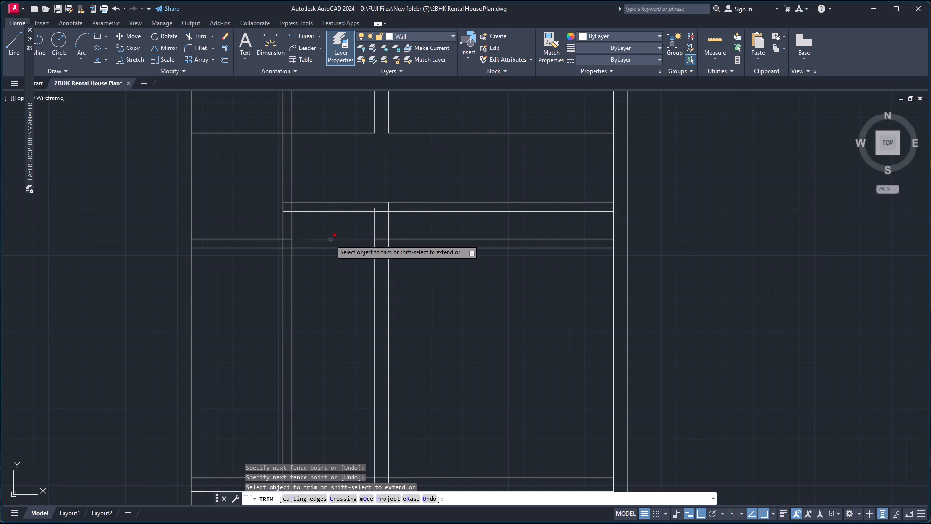
{"action": "left_click", "coordinate": [330, 240]}
{"action": "left_click", "coordinate": [288, 239]}
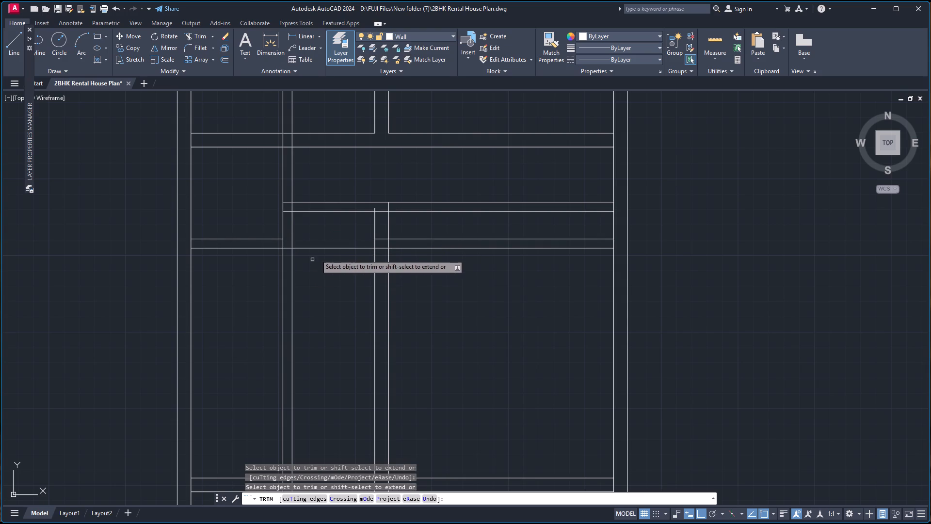
Trim the overlapping lines where the upper horizontal partition meets the 6" vertical partition to open the junction.
{"action": "scroll", "coordinate": [289, 217], "scroll_direction": "up", "scroll_amount": 3}
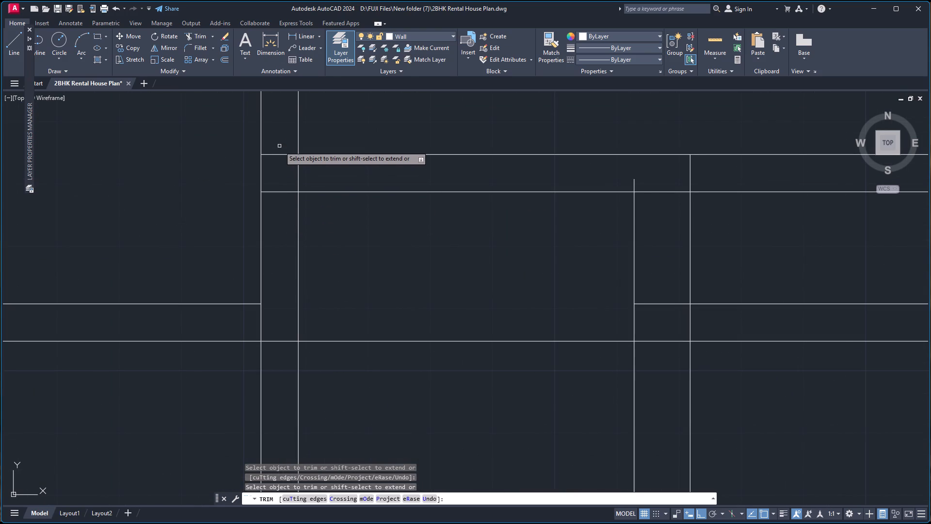
{"action": "left_click", "coordinate": [279, 146]}
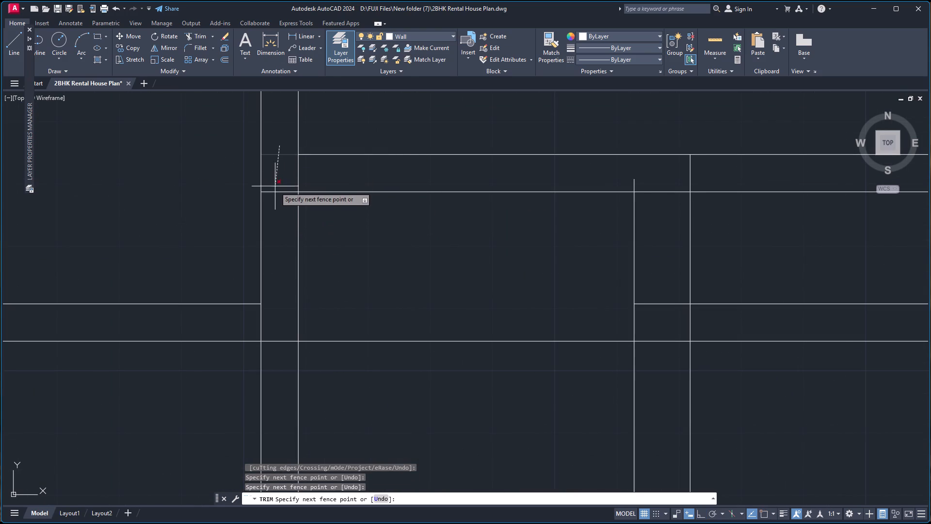
{"action": "left_click", "coordinate": [275, 199]}
{"action": "left_click", "coordinate": [297, 174]}
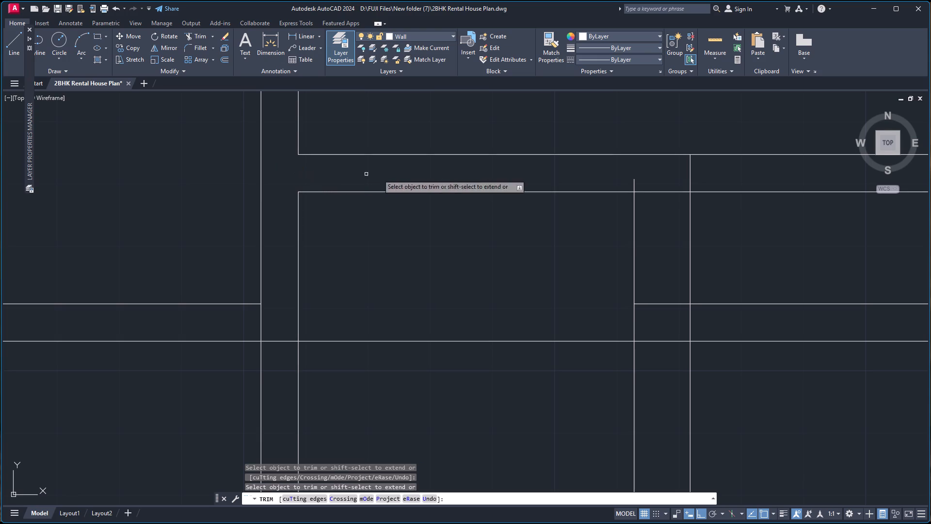
Trim the 9" vertical wall's stub at the upper partition and both horizontal partitions' lines inside and right of that wall.
{"action": "left_click", "coordinate": [634, 184]}
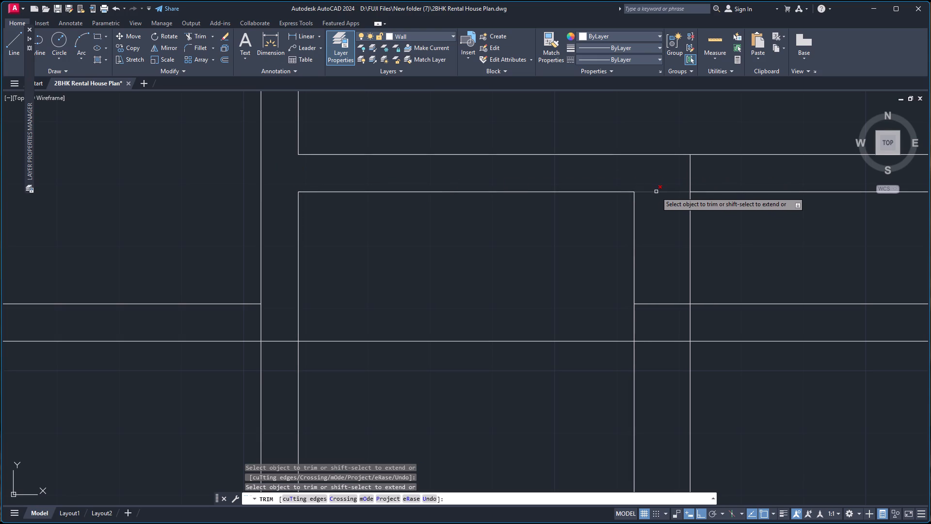
{"action": "left_click", "coordinate": [656, 192]}
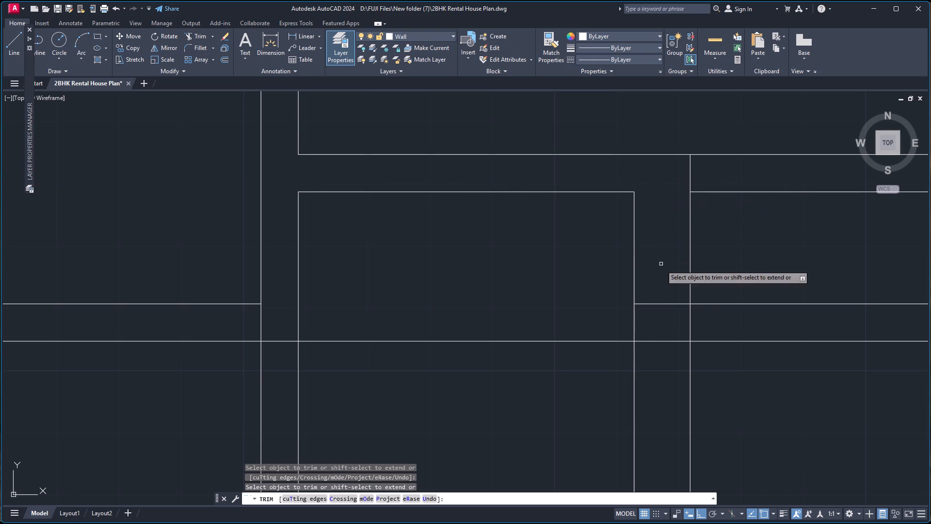
{"action": "left_click", "coordinate": [653, 304]}
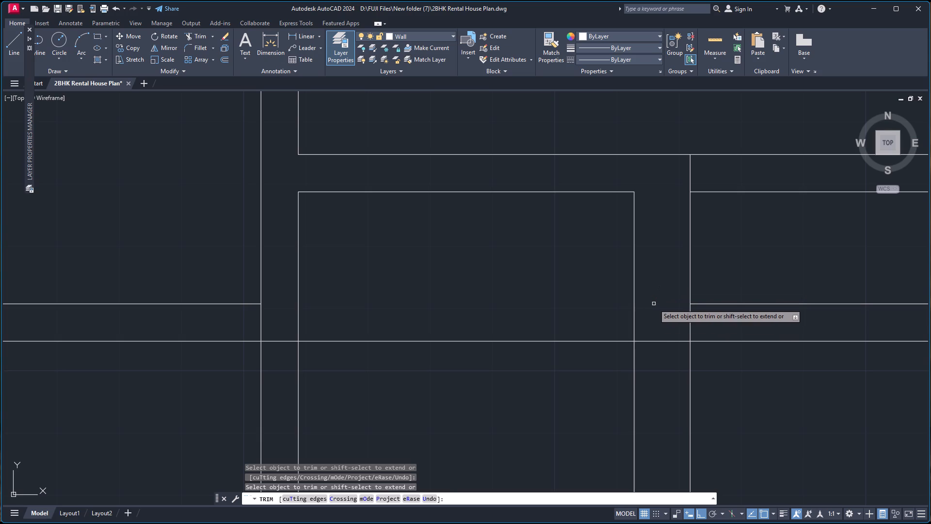
{"action": "left_click", "coordinate": [659, 342]}
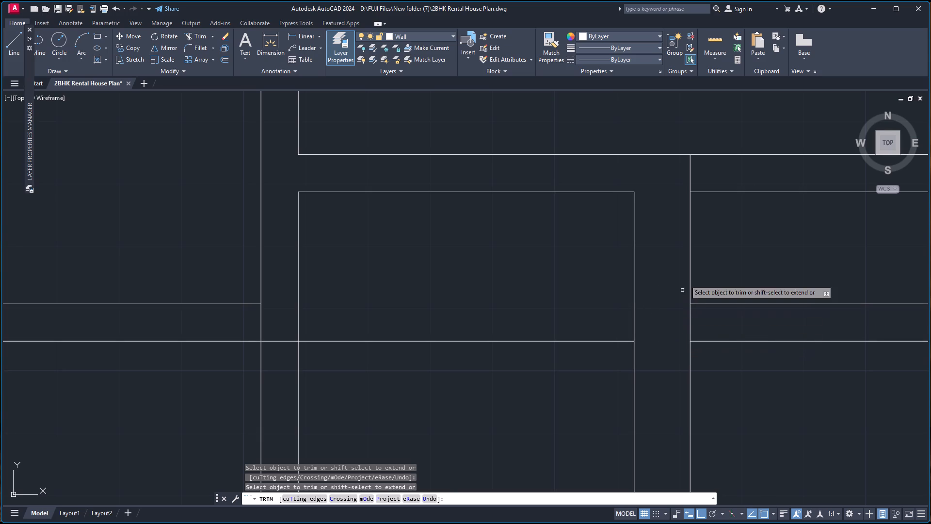
{"action": "scroll", "coordinate": [695, 260], "scroll_direction": "down", "scroll_amount": 6}
{"action": "scroll", "coordinate": [726, 233], "scroll_direction": "up", "scroll_amount": 2}
{"action": "left_click", "coordinate": [716, 245]}
{"action": "left_click", "coordinate": [717, 328]}
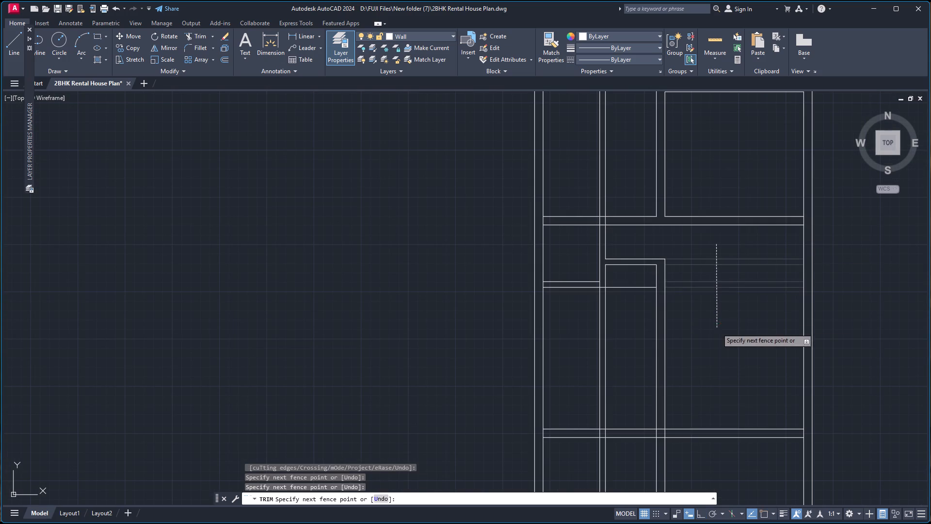
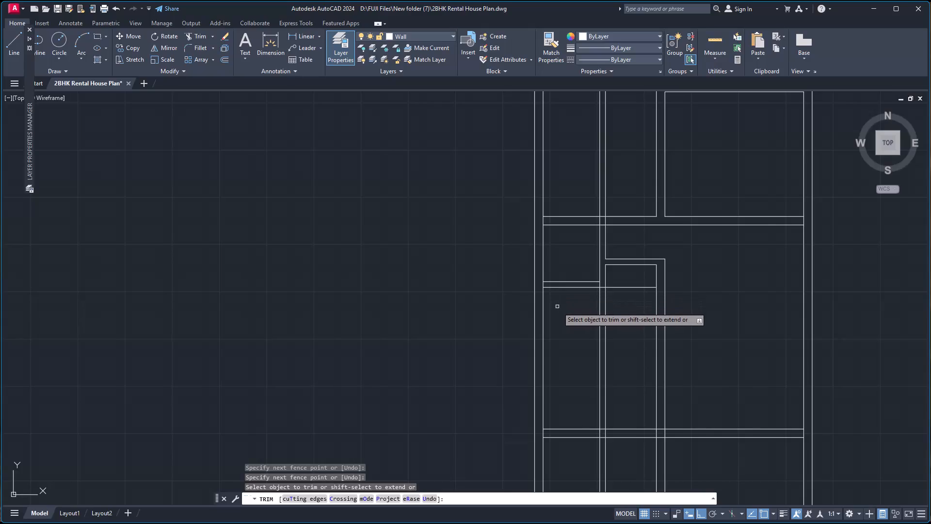
Trim the 6" vertical partition below the second partition, across the 9" horizontal wall and above it, opening the wall's lower line at their junction.
{"action": "left_click", "coordinate": [579, 327]}
{"action": "left_click", "coordinate": [611, 327]}
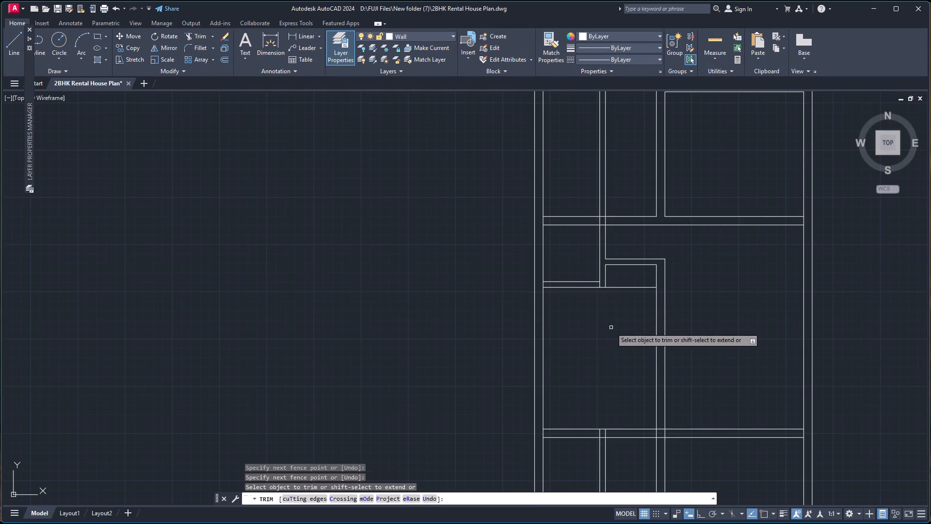
{"action": "scroll", "coordinate": [599, 215], "scroll_direction": "up", "scroll_amount": 2}
{"action": "left_click", "coordinate": [595, 225]}
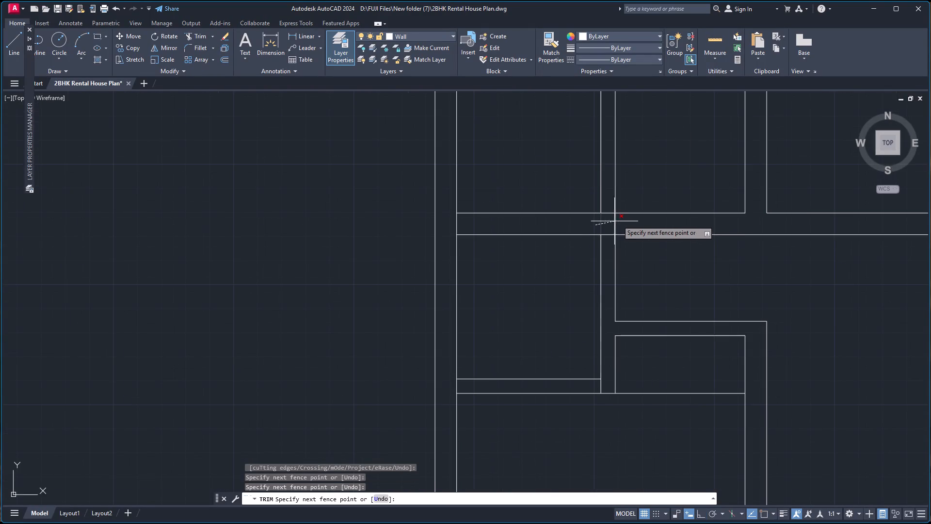
{"action": "left_click", "coordinate": [620, 219]}
{"action": "left_click", "coordinate": [609, 235]}
{"action": "left_click_drag", "start_coordinate": [573, 167], "coordinate": [580, 167]}
{"action": "left_click", "coordinate": [638, 165]}
Trim the 6" vertical partition's remaining lines inside and below the horizontal wall under the middle rooms.
{"action": "scroll", "coordinate": [638, 165], "scroll_direction": "down", "scroll_amount": 6}
{"action": "scroll", "coordinate": [633, 122], "scroll_direction": "up", "scroll_amount": 2}
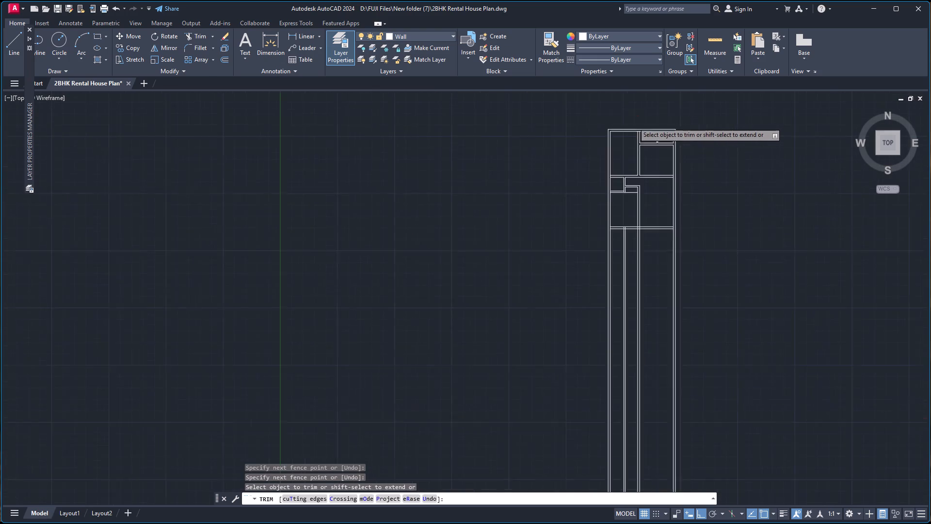
{"action": "scroll", "coordinate": [633, 122], "scroll_direction": "up", "scroll_amount": 2}
{"action": "scroll", "coordinate": [625, 172], "scroll_direction": "down", "scroll_amount": 3}
{"action": "scroll", "coordinate": [623, 304], "scroll_direction": "up", "scroll_amount": 3}
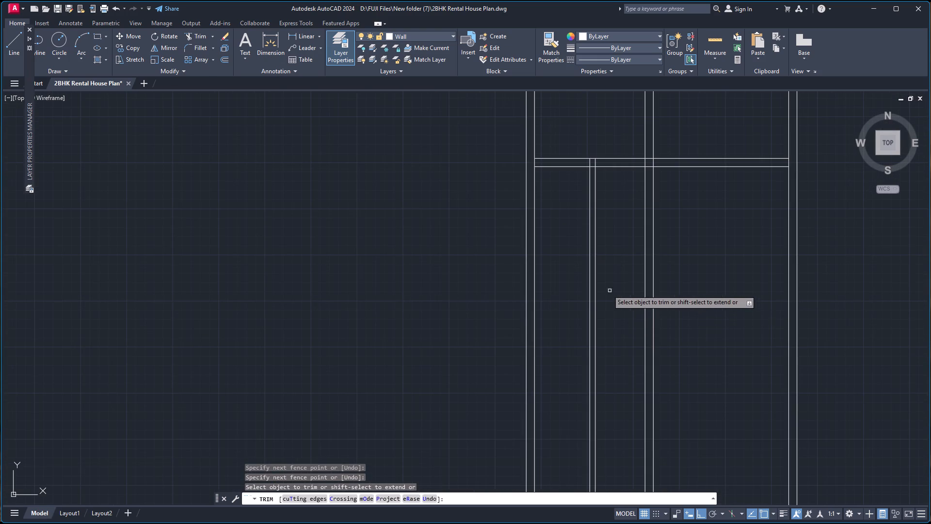
{"action": "scroll", "coordinate": [574, 245], "scroll_direction": "down", "scroll_amount": 2}
{"action": "scroll", "coordinate": [583, 167], "scroll_direction": "up", "scroll_amount": 1}
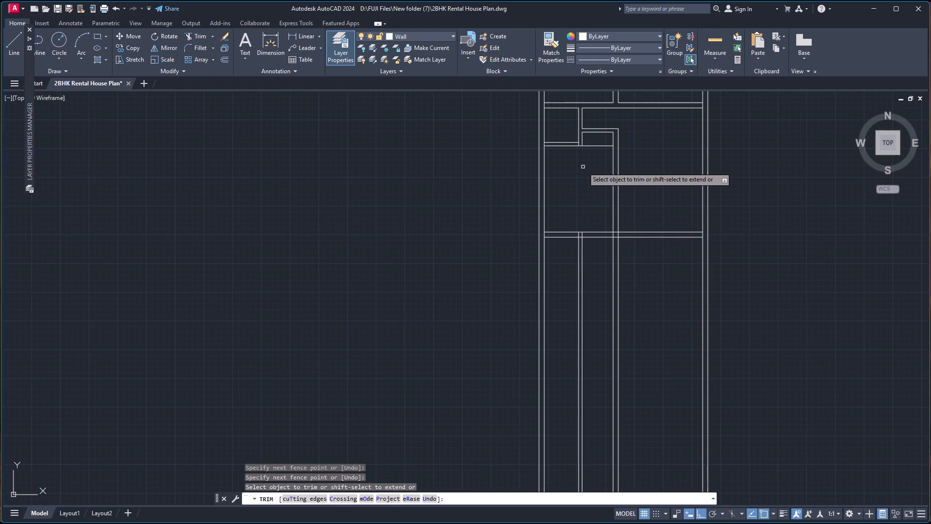
{"action": "scroll", "coordinate": [575, 221], "scroll_direction": "up", "scroll_amount": 1}
{"action": "left_click", "coordinate": [577, 242]}
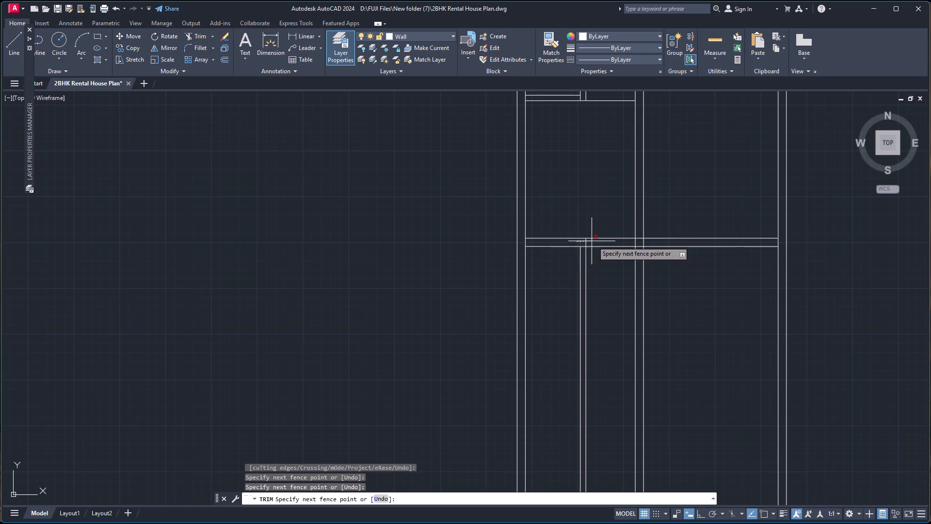
{"action": "left_click", "coordinate": [593, 241]}
{"action": "left_click", "coordinate": [565, 281]}
{"action": "left_click", "coordinate": [597, 290]}
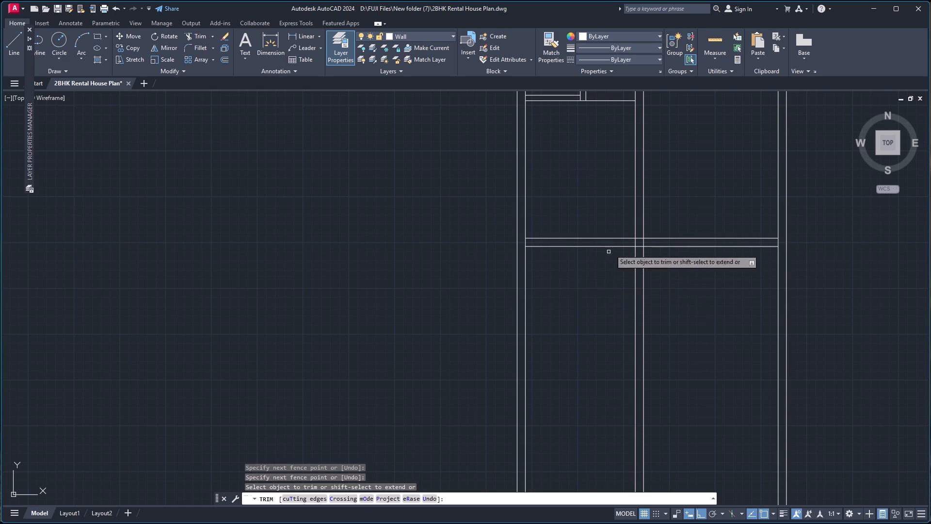
Measure the clear distance between the two horizontal walls enclosing the middle rooms.
{"action": "scroll", "coordinate": [610, 157], "scroll_direction": "down", "scroll_amount": 3}
{"action": "scroll", "coordinate": [603, 103], "scroll_direction": "up", "scroll_amount": 3}
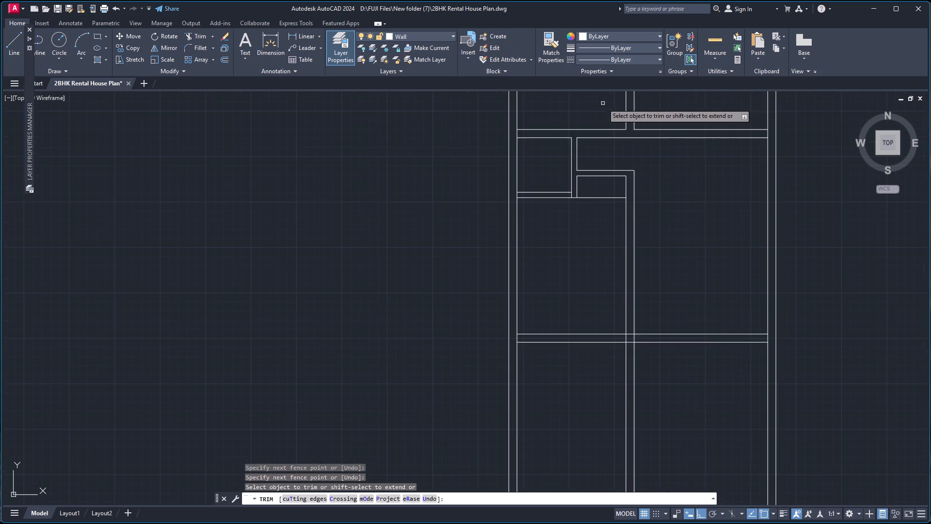
{"action": "left_click", "coordinate": [716, 40]}
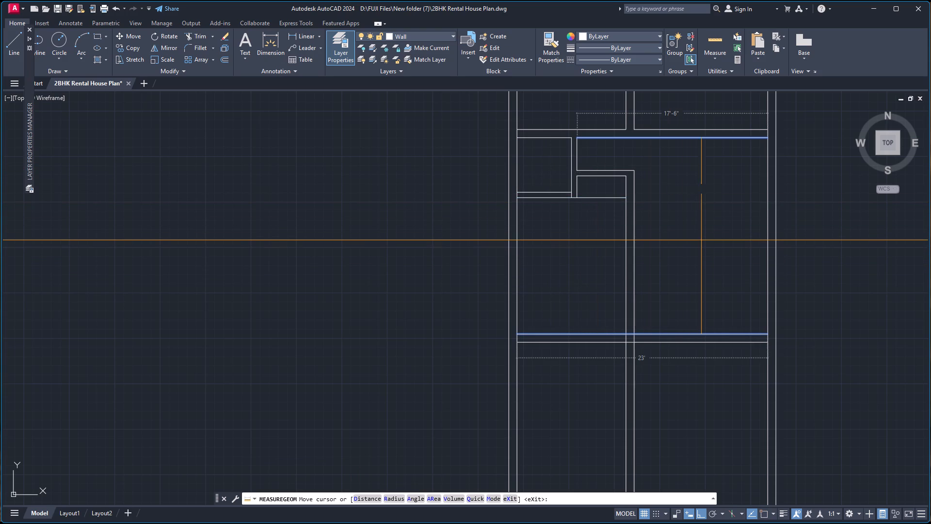
{"action": "scroll", "coordinate": [700, 237], "scroll_direction": "down", "scroll_amount": 2}
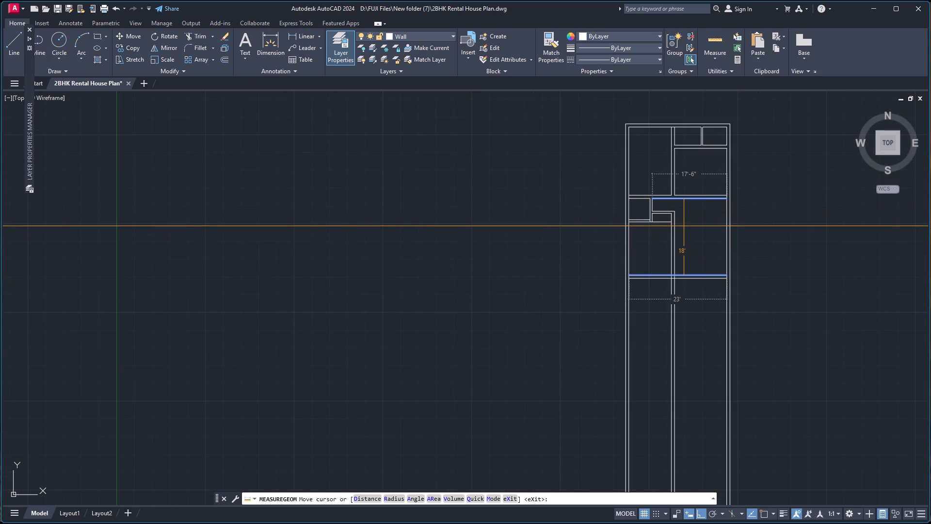
{"action": "key", "text": "Escape"}
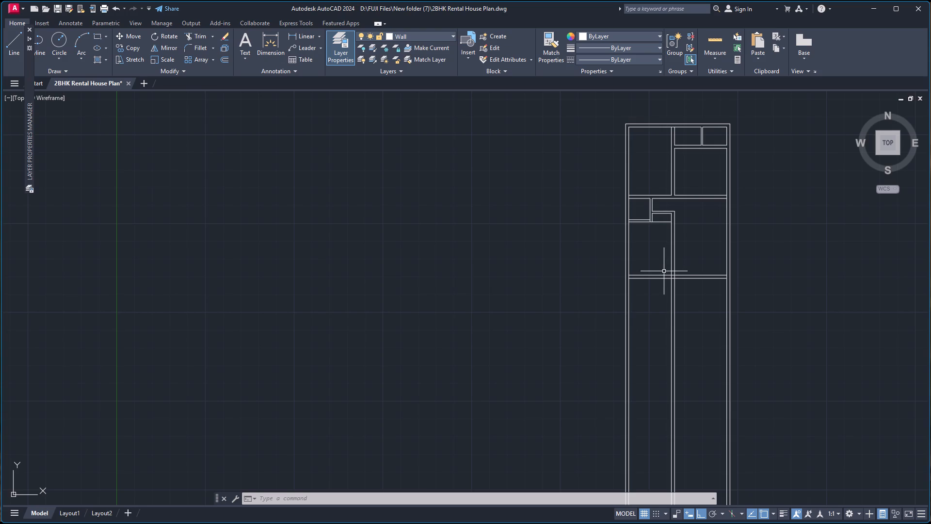
Offset the middle rooms' bottom wall's lower line 10'-3" downward, and offset that copy 9" downward to form another horizontal wall.
{"action": "key", "text": "o"}
{"action": "key", "text": "Return"}
{"action": "key", "text": "Return"}
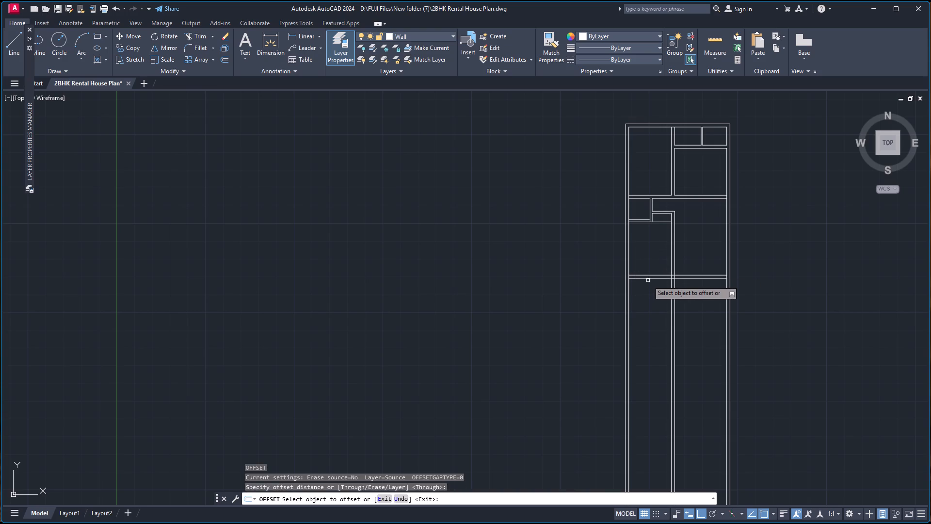
{"action": "scroll", "coordinate": [648, 280], "scroll_direction": "up", "scroll_amount": 2}
{"action": "left_click", "coordinate": [653, 275]}
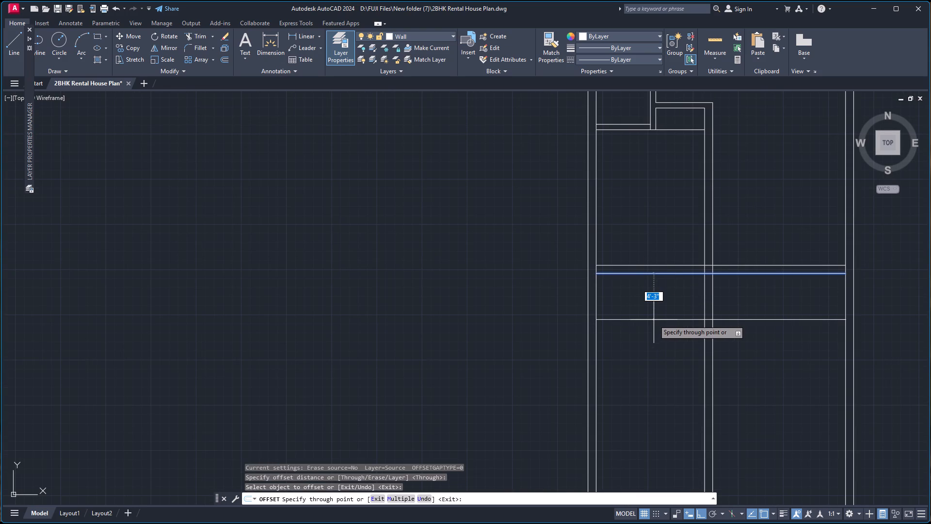
{"action": "type", "text": "10'-3"}
{"action": "key", "text": "Return"}
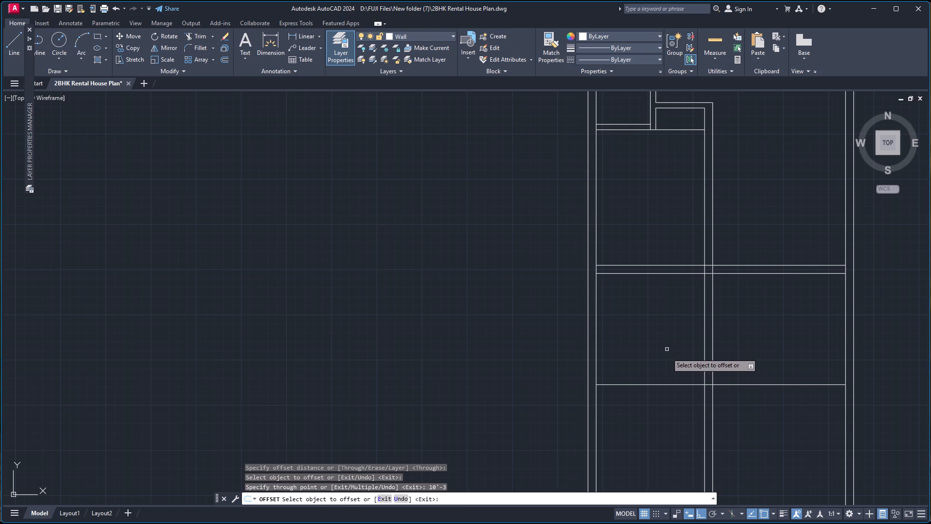
{"action": "left_click", "coordinate": [660, 385]}
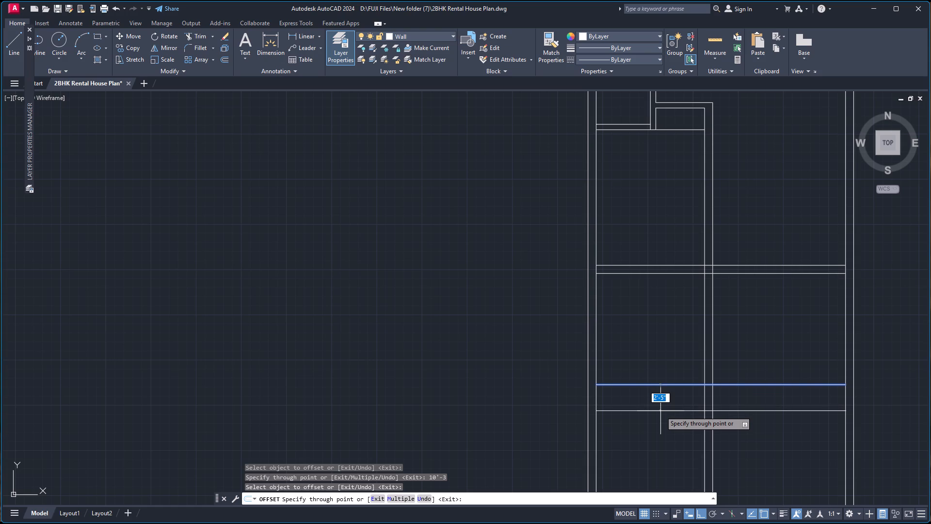
{"action": "key", "text": "9"}
{"action": "key", "text": "Return"}
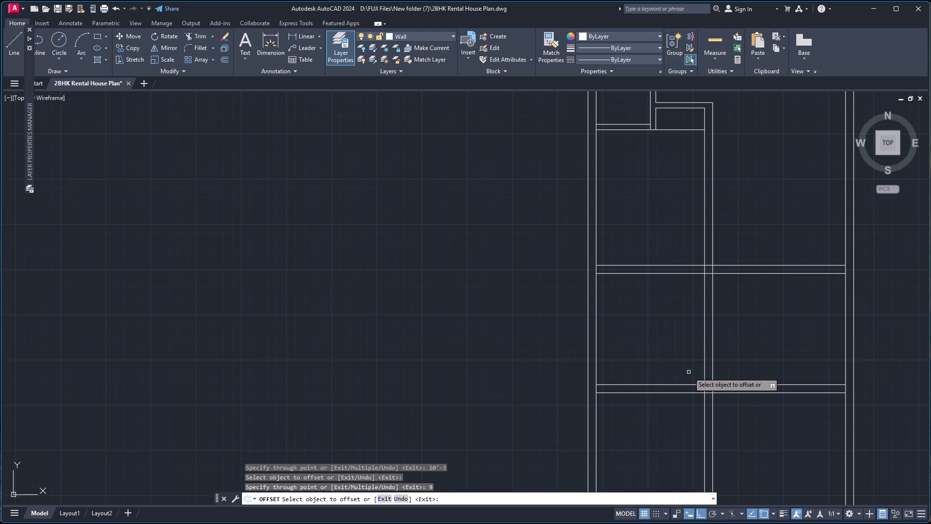
Offset the left outer wall's inner line 11'-3" to the right, and offset that copy 9" further right to form a vertical wall.
{"action": "left_click", "coordinate": [596, 364]}
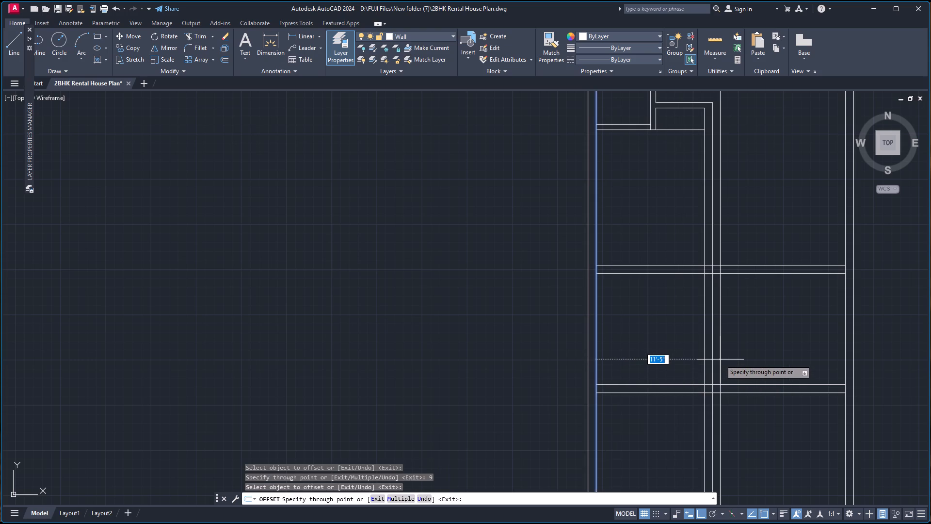
{"action": "type", "text": "11'"}
{"action": "type", "text": "-3"}
{"action": "key", "text": "Return"}
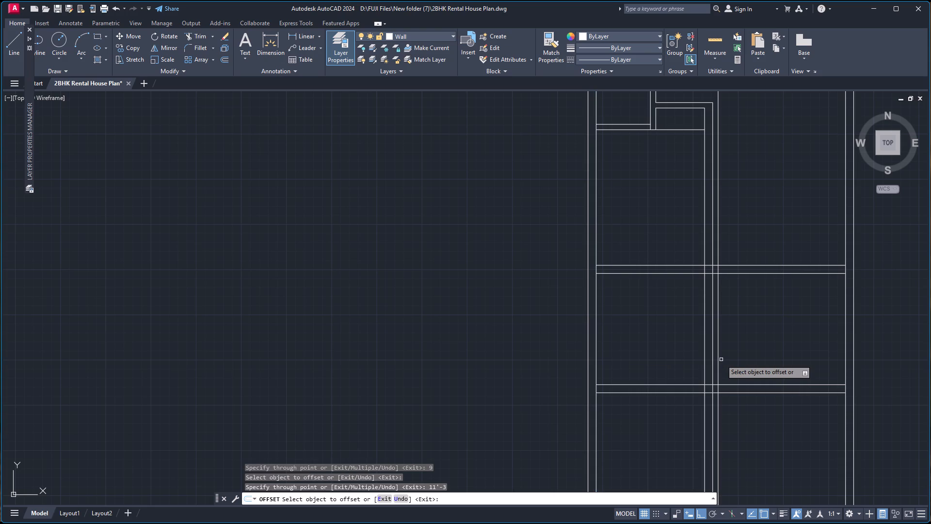
{"action": "left_click", "coordinate": [719, 367]}
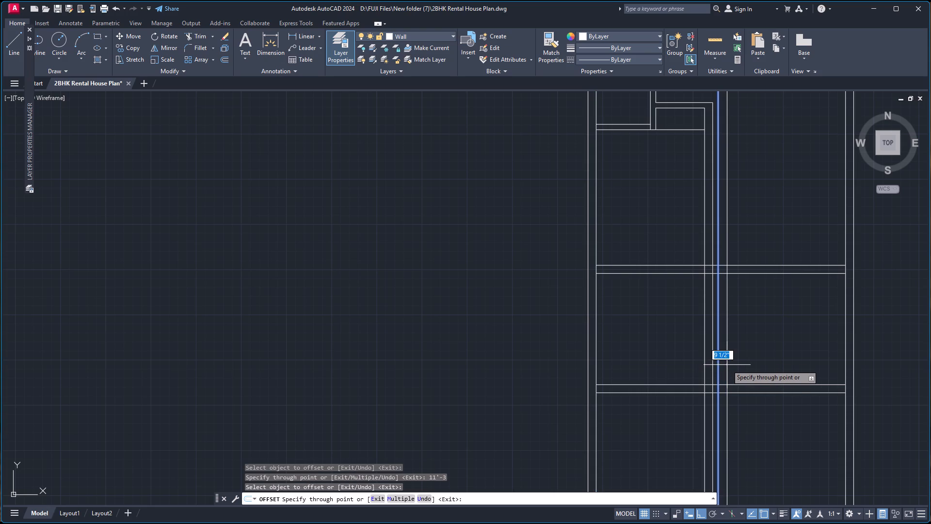
{"action": "key", "text": "9"}
{"action": "key", "text": "Return"}
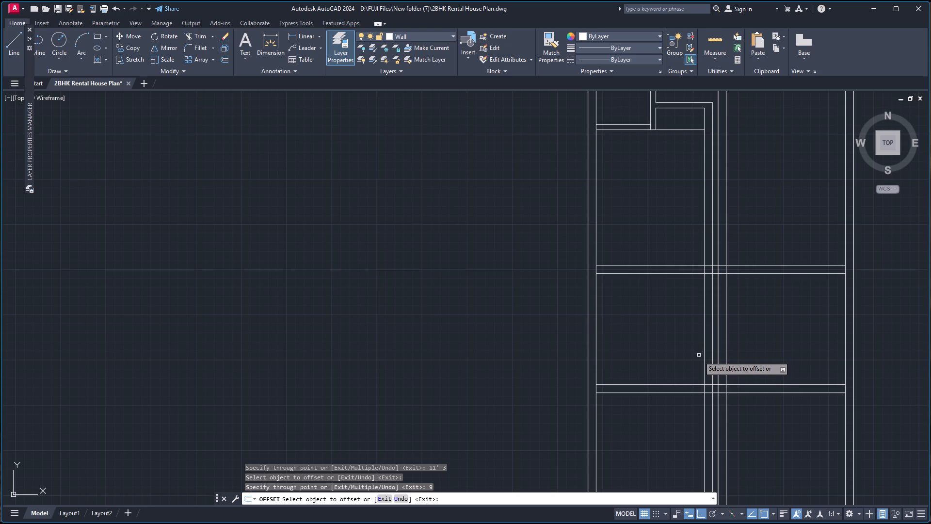
{"action": "key", "text": "Escape"}
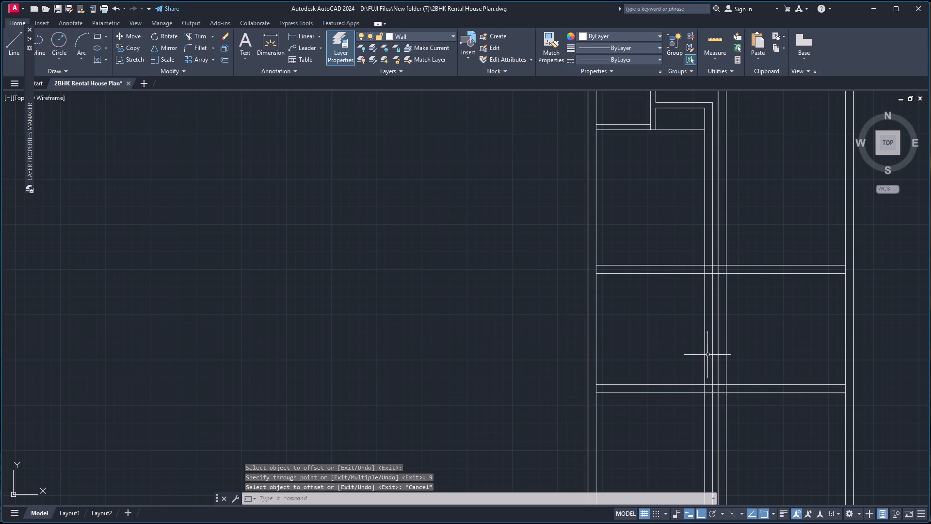
Trim the old 9" vertical wall's lines below and inside the new lower horizontal wall.
{"action": "type", "text": "tr"}
{"action": "key", "text": "Return"}
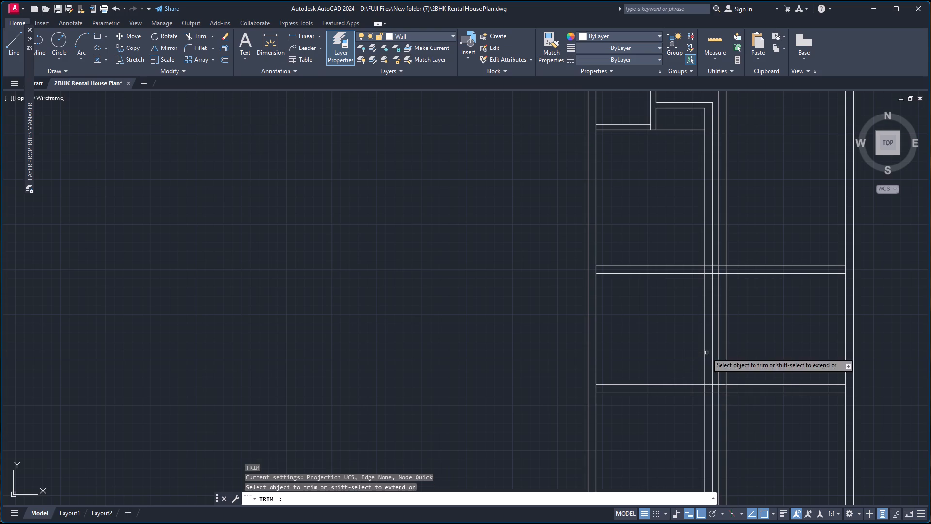
{"action": "scroll", "coordinate": [686, 453], "scroll_direction": "up", "scroll_amount": 2}
{"action": "left_click", "coordinate": [757, 435]}
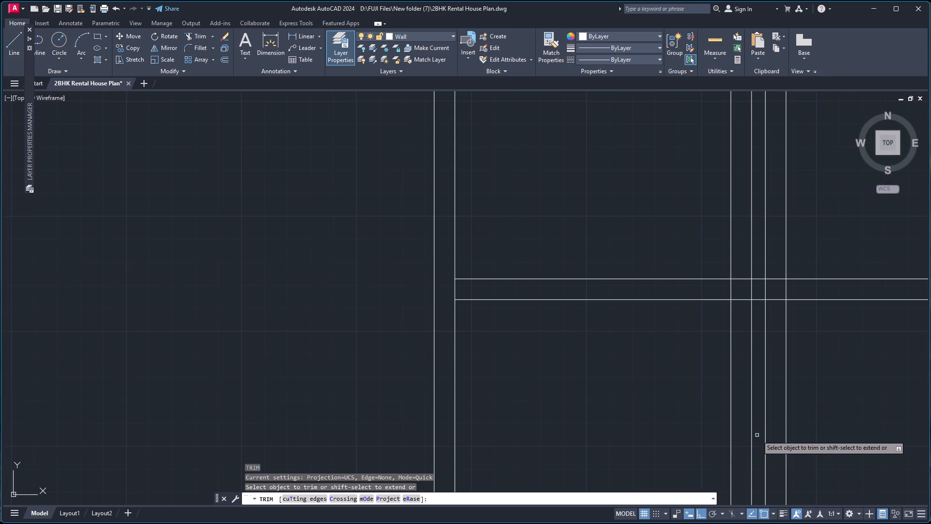
{"action": "left_click", "coordinate": [727, 443]}
{"action": "left_click", "coordinate": [758, 289]}
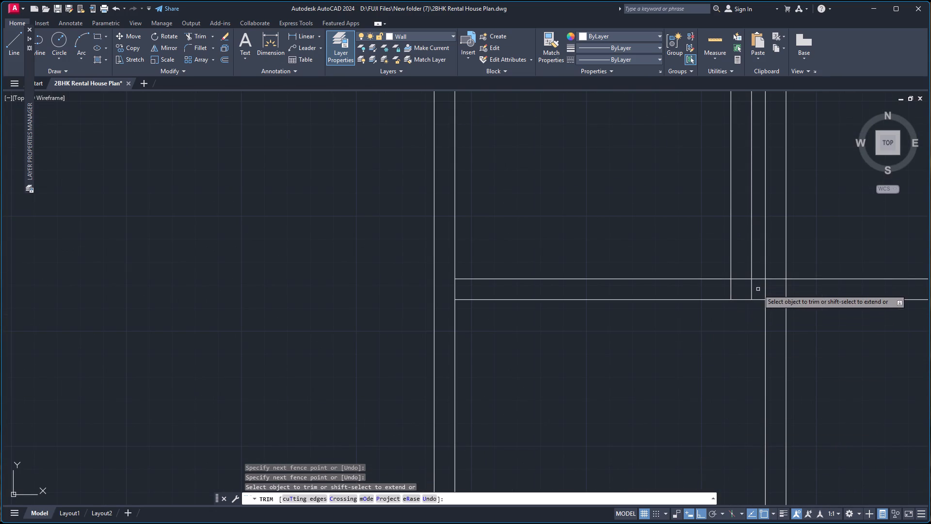
{"action": "left_click", "coordinate": [731, 291]}
{"action": "left_click", "coordinate": [738, 288]}
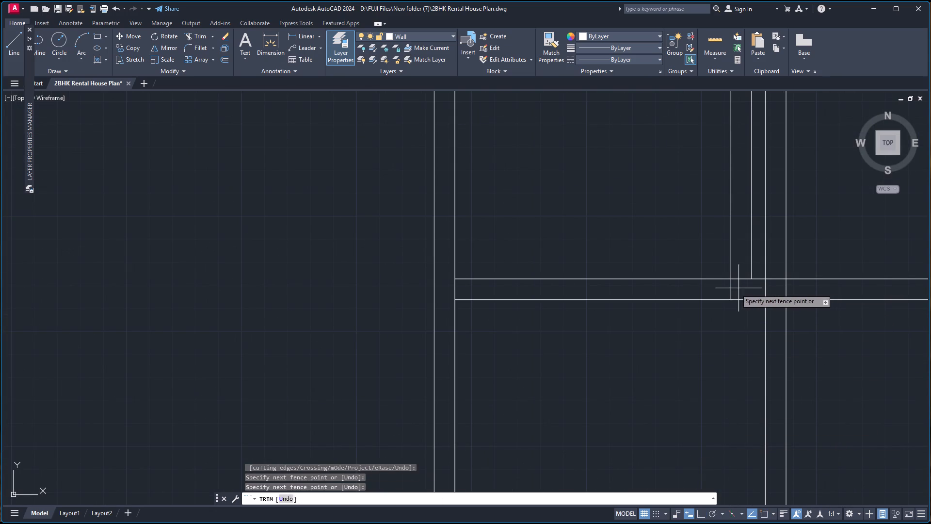
{"action": "left_click", "coordinate": [727, 290]}
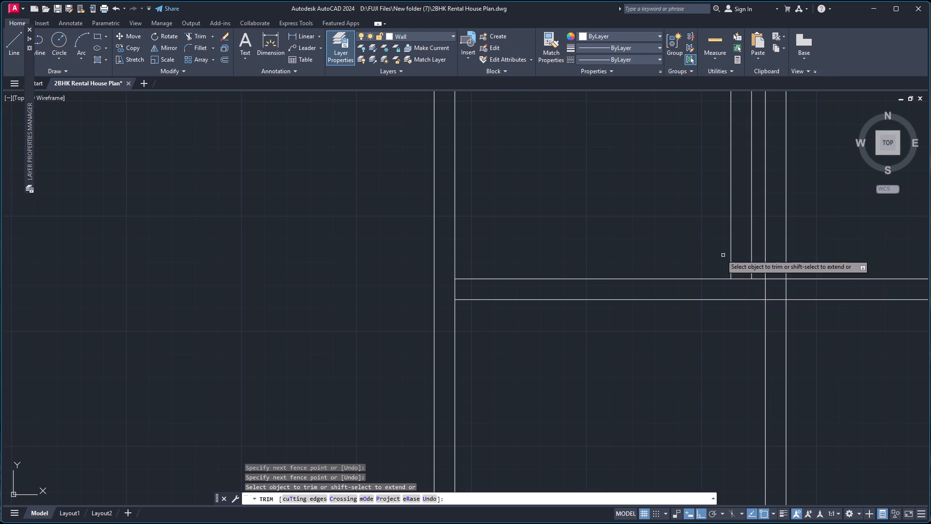
Trim the old 9" vertical wall between the two lower horizontal walls and inside the upper one of them.
{"action": "scroll", "coordinate": [738, 242], "scroll_direction": "down", "scroll_amount": 3}
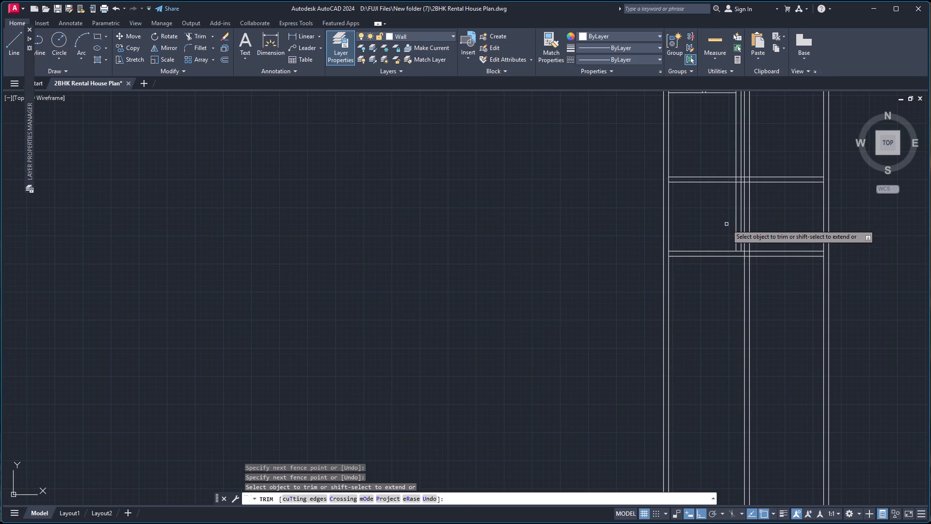
{"action": "scroll", "coordinate": [727, 199], "scroll_direction": "down", "scroll_amount": 3}
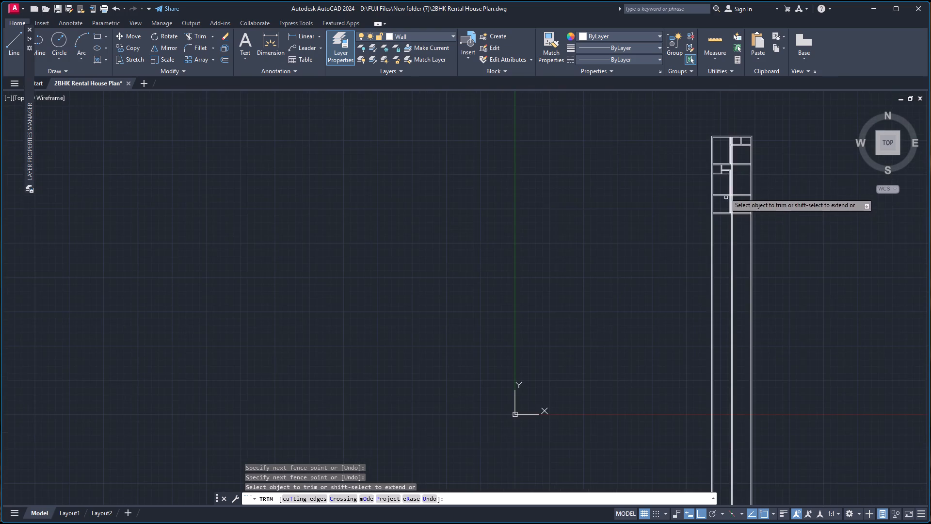
{"action": "scroll", "coordinate": [726, 164], "scroll_direction": "up", "scroll_amount": 4}
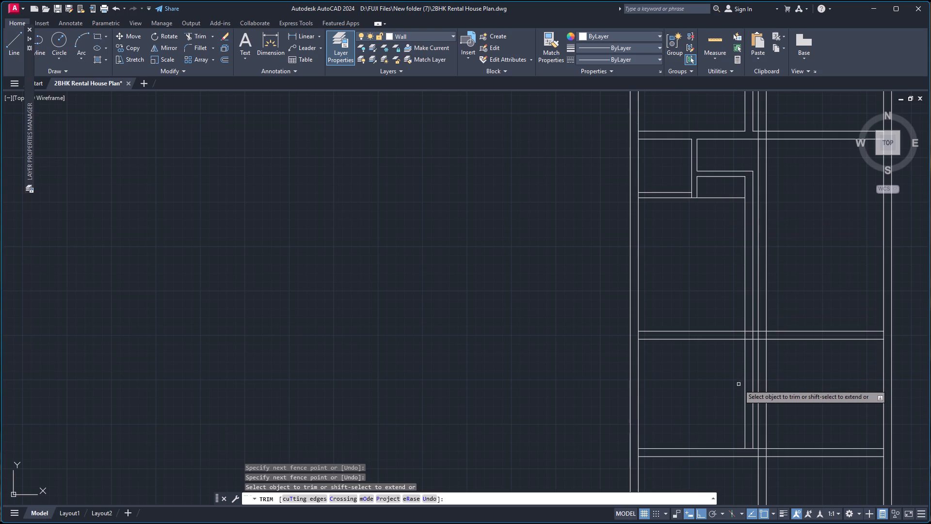
{"action": "left_click", "coordinate": [738, 384]}
{"action": "left_click", "coordinate": [754, 391]}
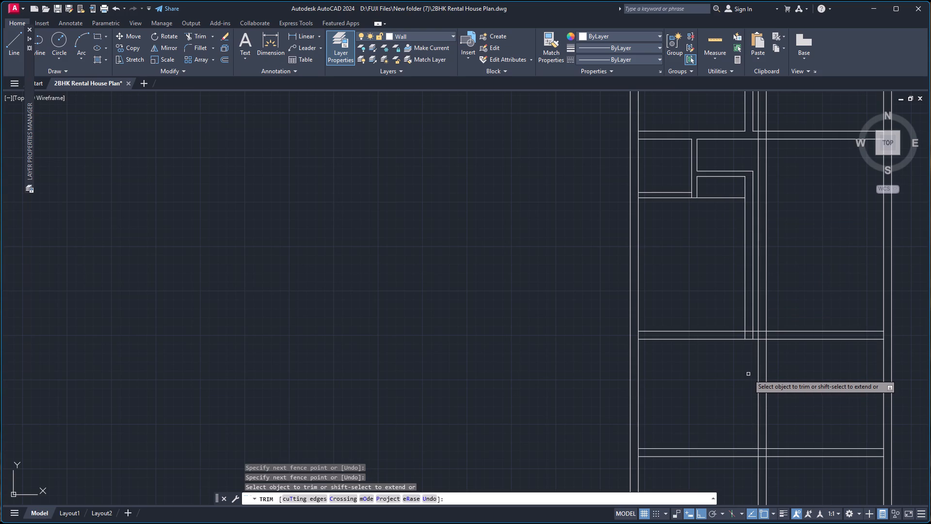
{"action": "scroll", "coordinate": [748, 354], "scroll_direction": "up", "scroll_amount": 2}
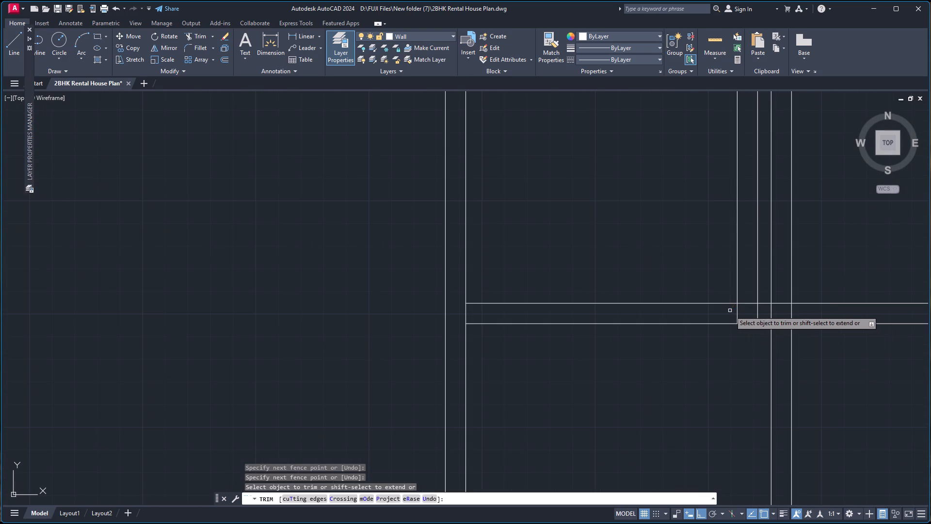
{"action": "left_click", "coordinate": [730, 311]}
{"action": "left_click", "coordinate": [762, 311]}
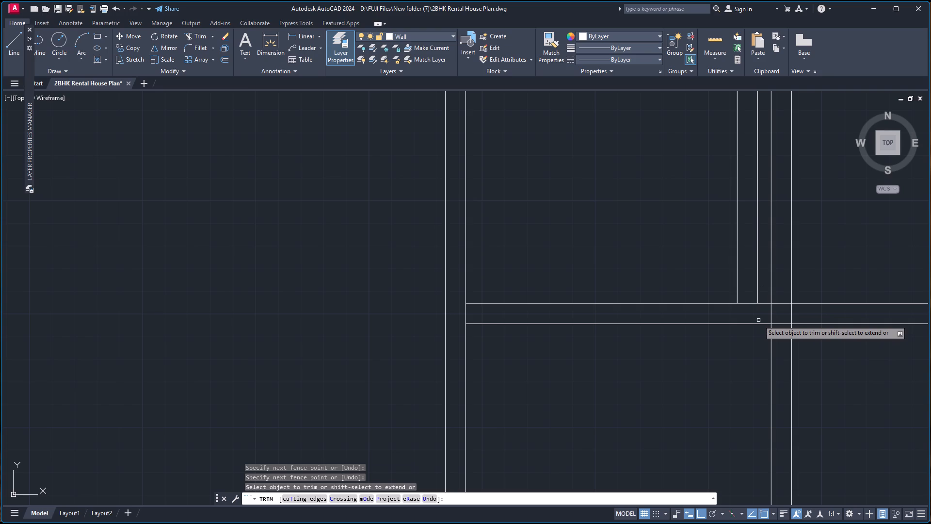
Trim the new 9" vertical wall's lines above the middle rooms' bottom wall.
{"action": "left_click", "coordinate": [766, 278]}
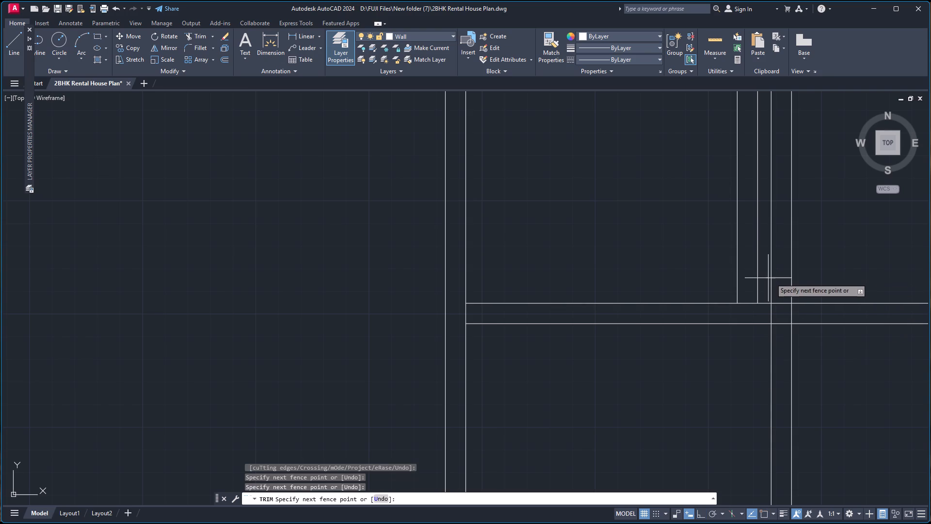
{"action": "left_click", "coordinate": [802, 272]}
{"action": "scroll", "coordinate": [800, 272], "scroll_direction": "down", "scroll_amount": 4}
{"action": "scroll", "coordinate": [804, 244], "scroll_direction": "up", "scroll_amount": 2}
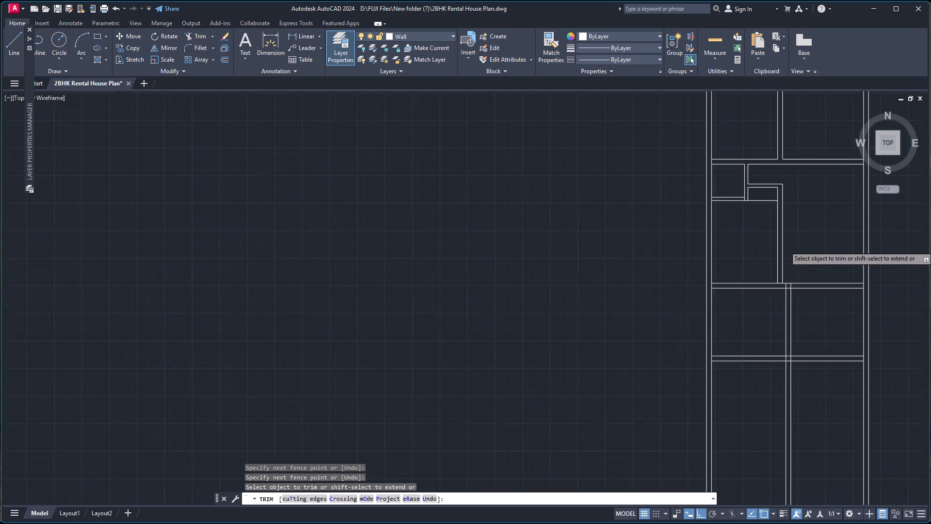
{"action": "scroll", "coordinate": [803, 251], "scroll_direction": "up", "scroll_amount": 2}
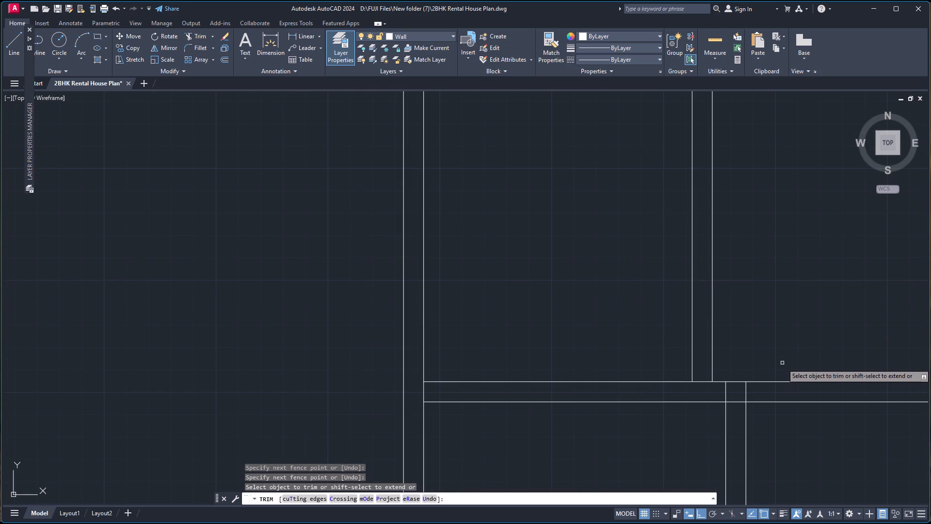
Clean up the new vertical wall's junction with the middle rooms' bottom wall by trimming its left line and the lower horizontal line between the wall faces.
{"action": "left_click", "coordinate": [724, 395]}
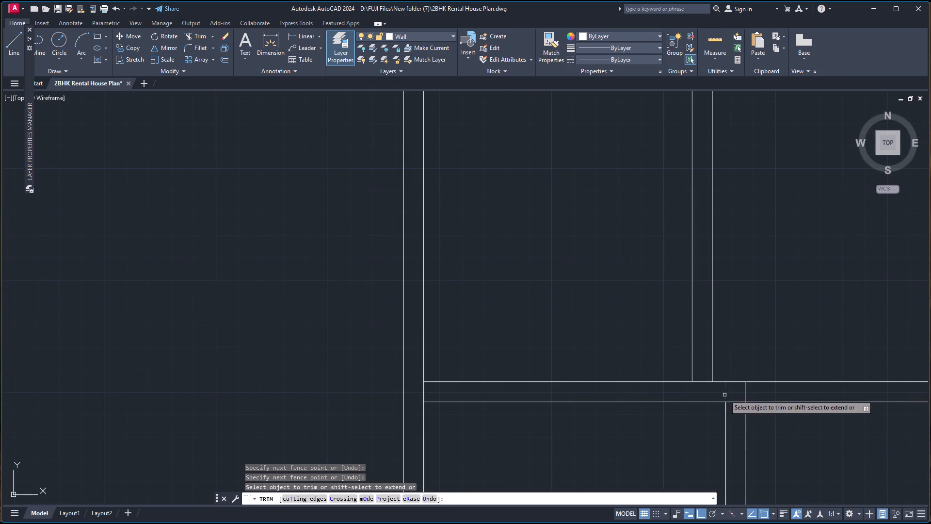
{"action": "left_click", "coordinate": [746, 394]}
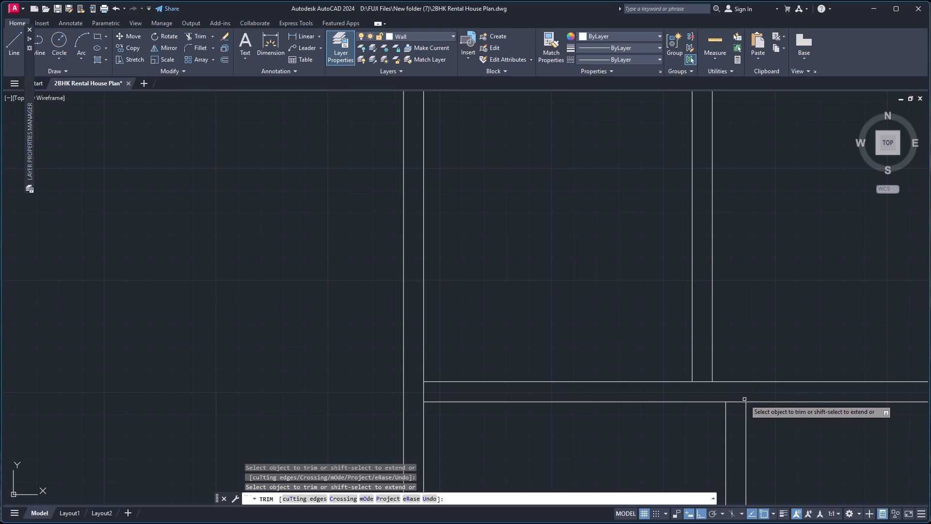
{"action": "key", "text": "ctrl+z"}
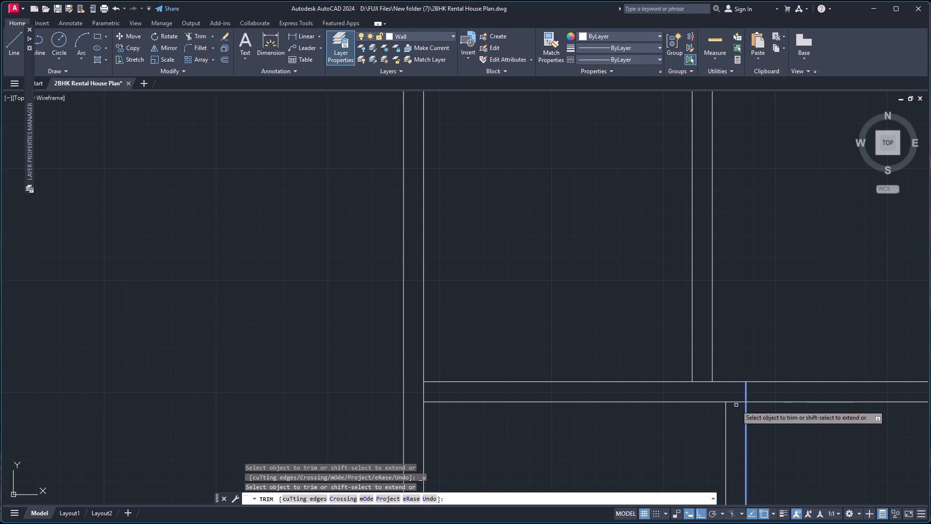
{"action": "left_click", "coordinate": [737, 402]}
{"action": "left_click", "coordinate": [677, 432]}
{"action": "scroll", "coordinate": [680, 435], "scroll_direction": "down", "scroll_amount": 4}
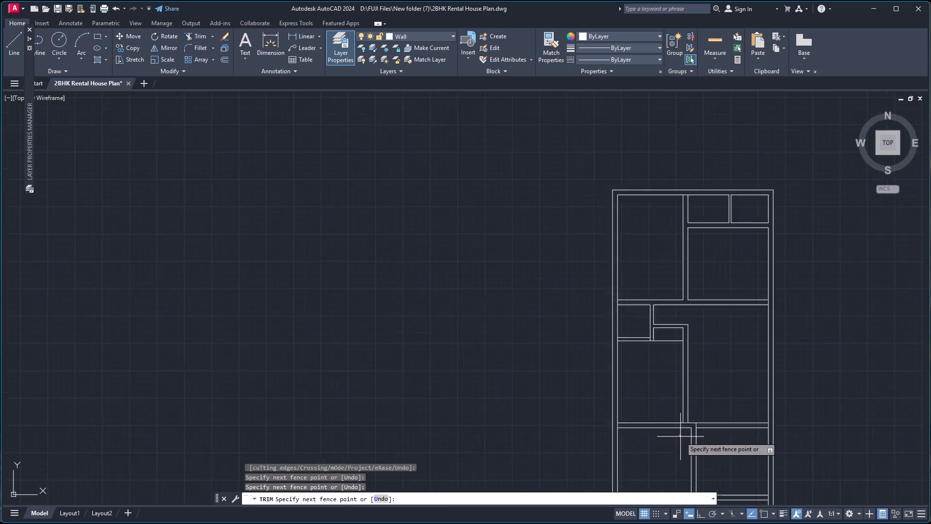
{"action": "left_click", "coordinate": [669, 460]}
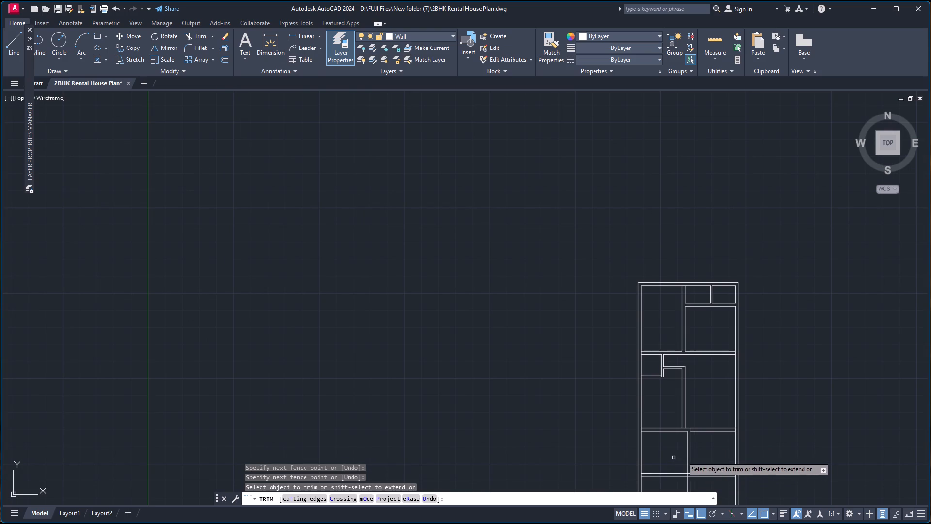
Trim both lines of the lower horizontal wall between the new vertical wall and the right outer wall.
{"action": "scroll", "coordinate": [704, 458], "scroll_direction": "down", "scroll_amount": 3}
{"action": "scroll", "coordinate": [707, 476], "scroll_direction": "up", "scroll_amount": 5}
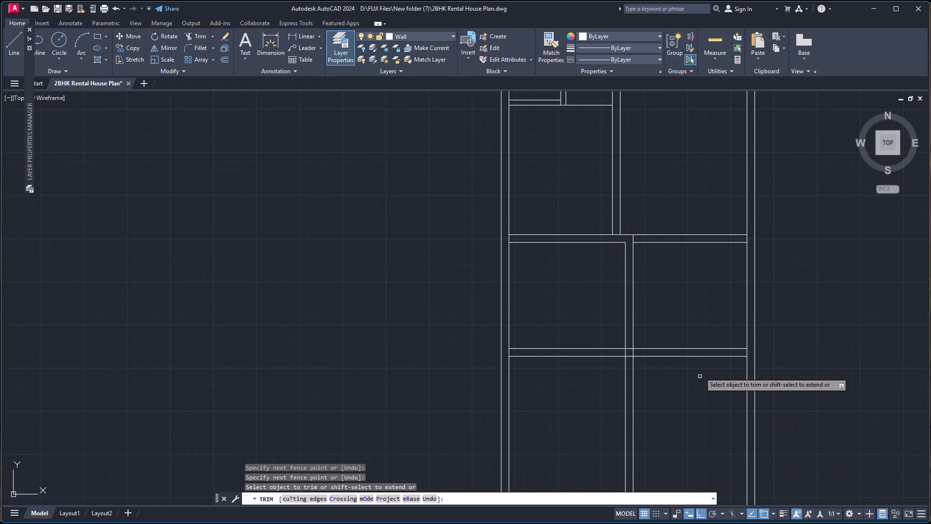
{"action": "left_click", "coordinate": [701, 330]}
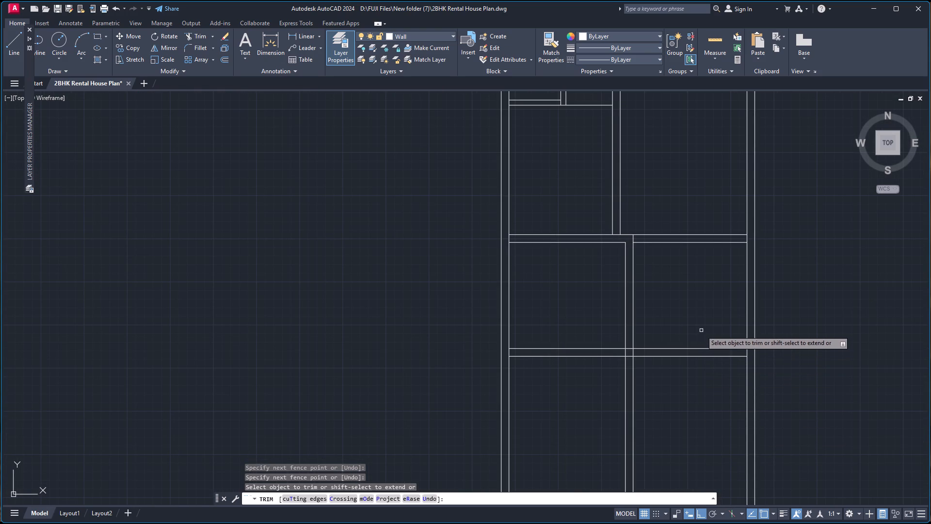
{"action": "left_click", "coordinate": [699, 383]}
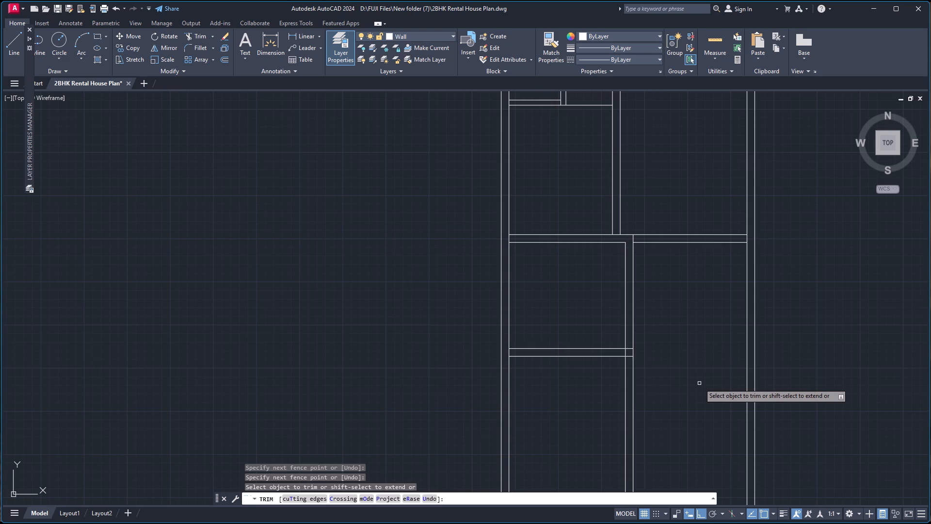
{"action": "left_click", "coordinate": [592, 412]}
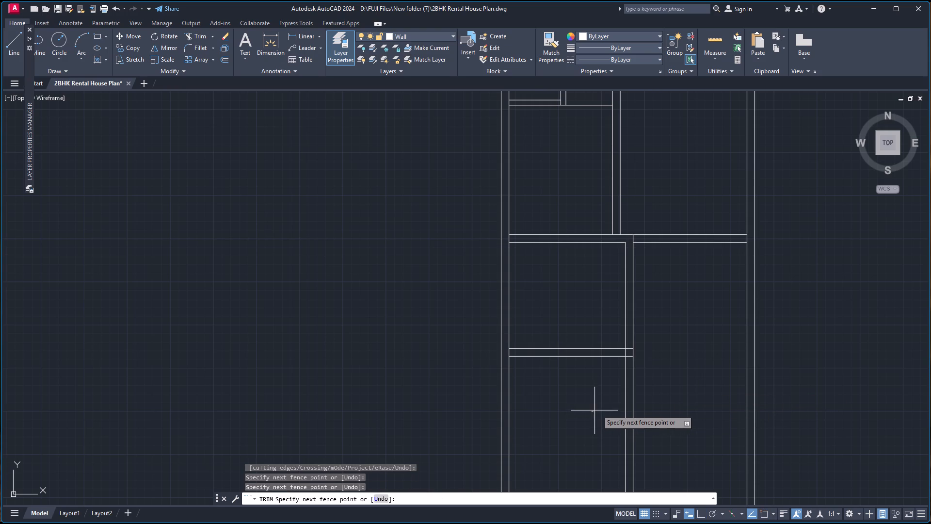
{"action": "left_click", "coordinate": [597, 410]}
{"action": "key", "text": "Escape"}
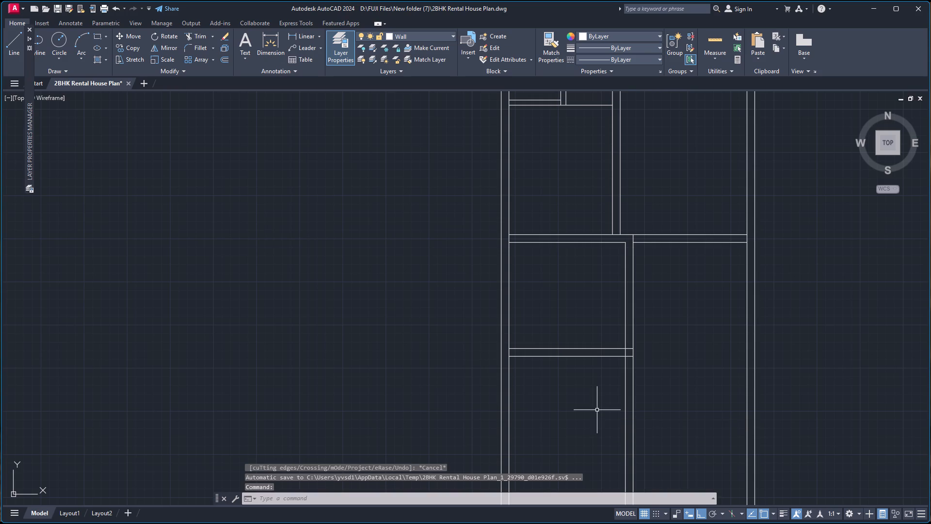
Offset the new vertical wall's left line 3' to the left, and offset that copy 4" further left to form a partition.
{"action": "key", "text": "o"}
{"action": "key", "text": "Return"}
{"action": "key", "text": "Return"}
{"action": "left_click", "coordinate": [626, 324]}
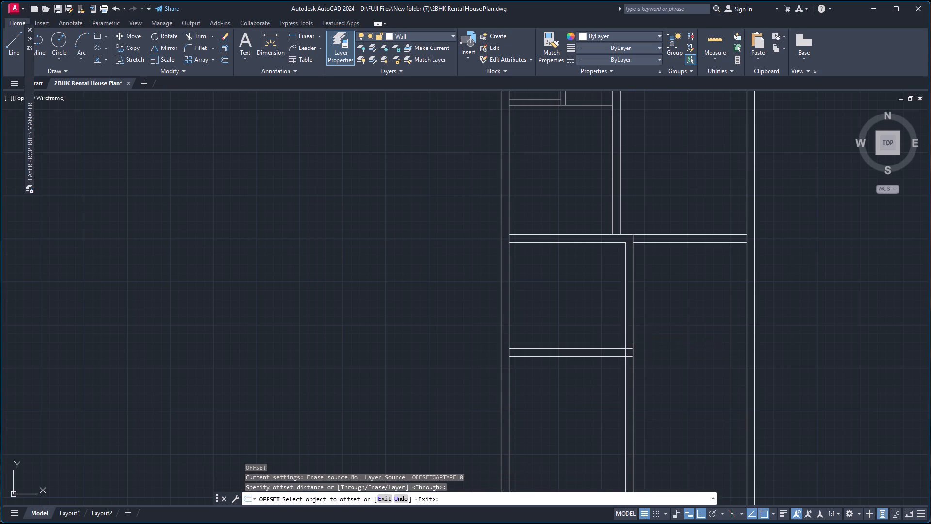
{"action": "scroll", "coordinate": [598, 333], "scroll_direction": "up", "scroll_amount": 2}
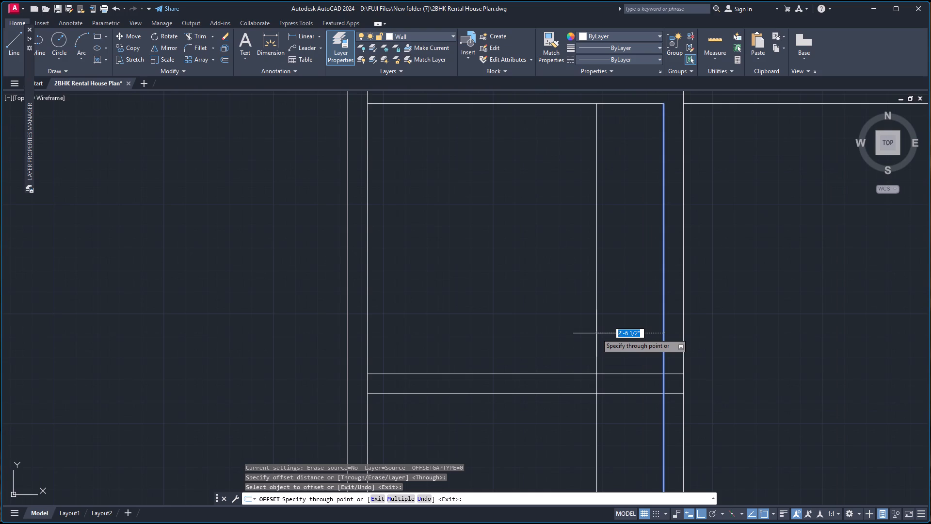
{"action": "type", "text": "3'"}
{"action": "key", "text": "Return"}
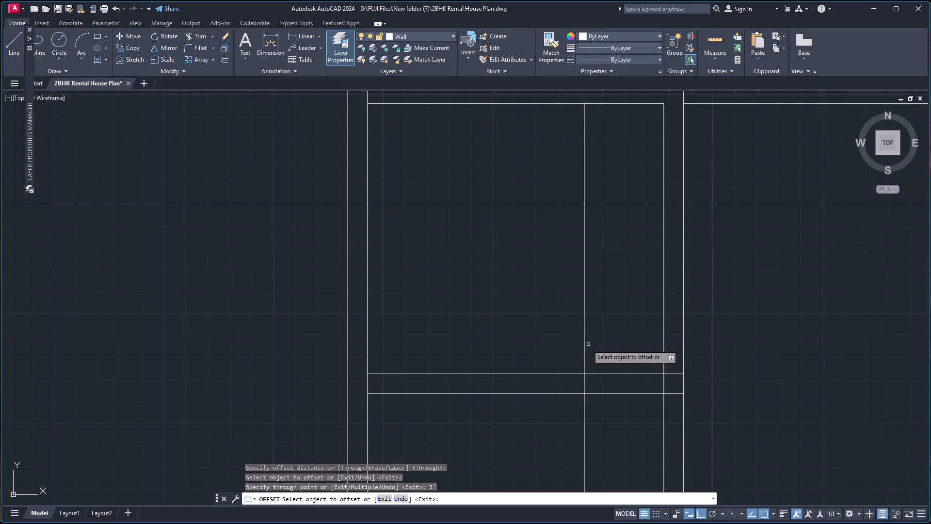
{"action": "left_click", "coordinate": [585, 351]}
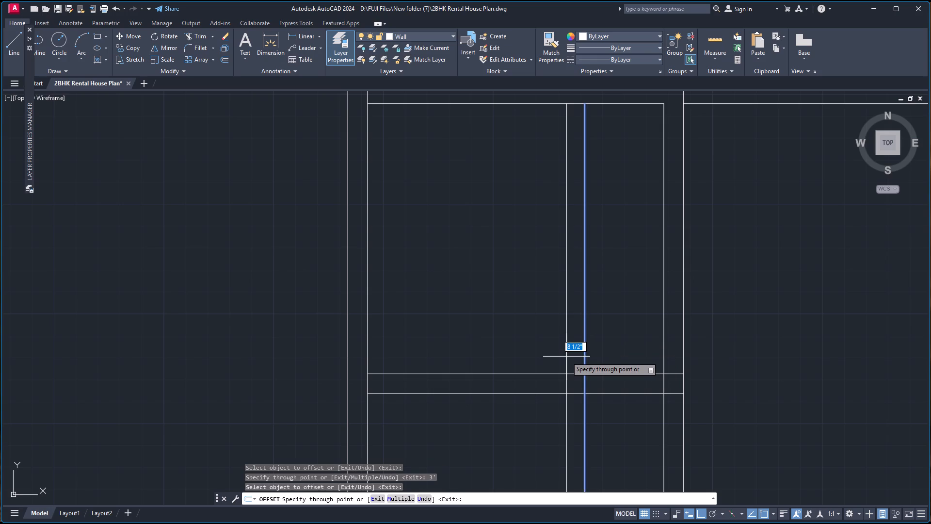
{"action": "key", "text": "4"}
{"action": "key", "text": "Return"}
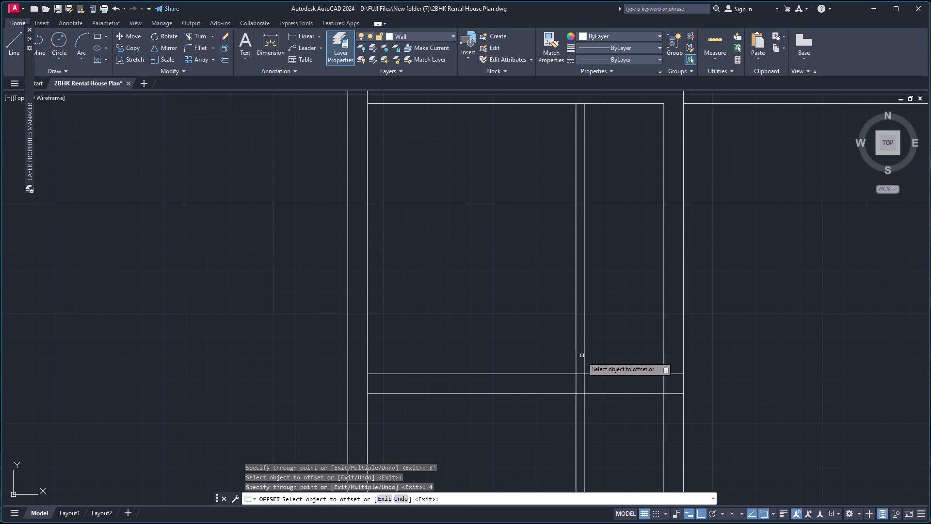
{"action": "key", "text": "Escape"}
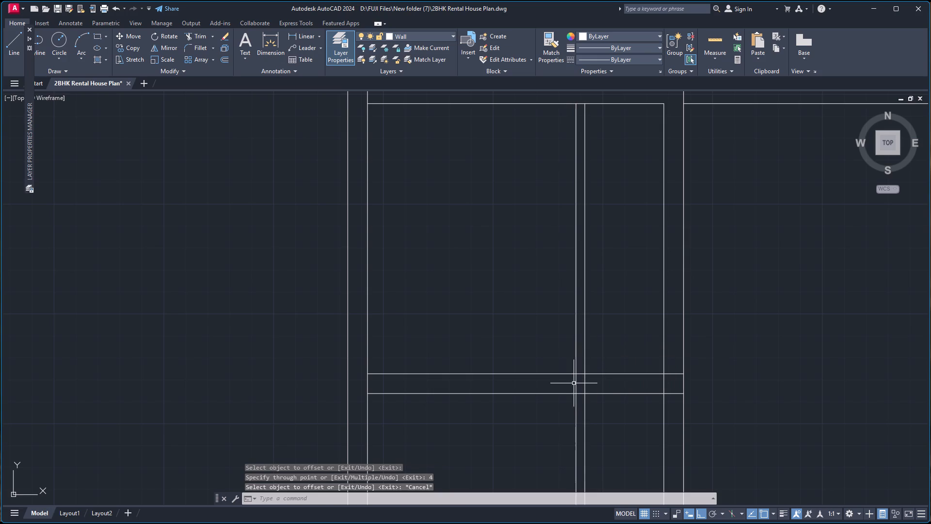
Draw a short line across the 4" partition, tracked 4'-3" up from its intersection with the lower horizontal wall's upper line.
{"action": "key", "text": "l"}
{"action": "key", "text": "Return"}
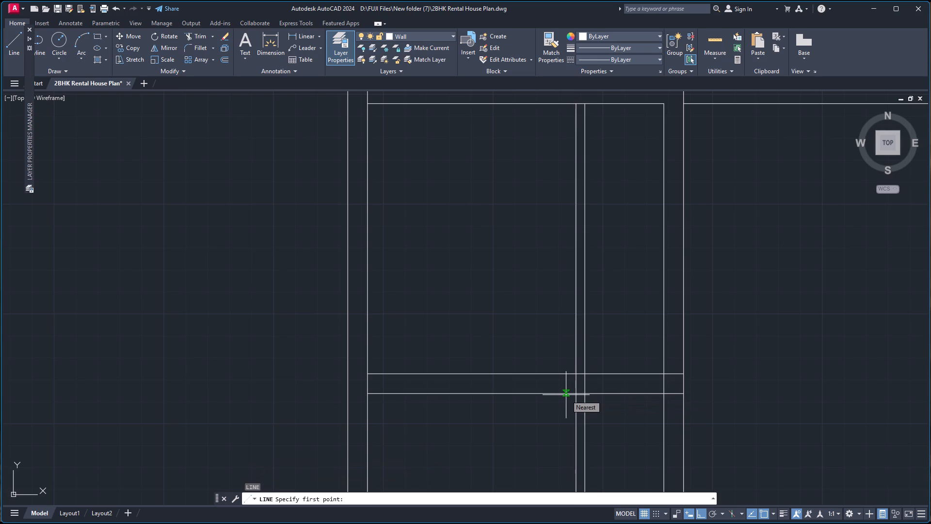
{"action": "type", "text": "tk"}
{"action": "key", "text": "Return"}
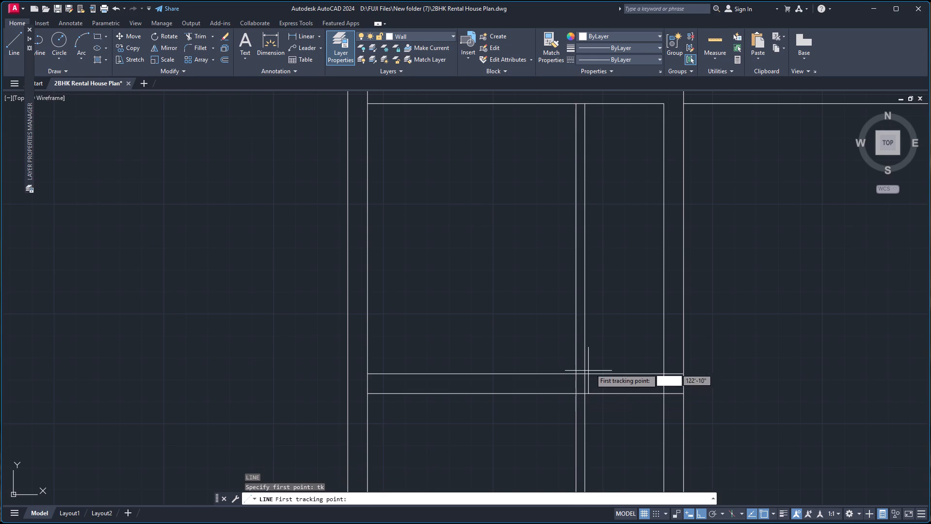
{"action": "left_click", "coordinate": [582, 377]}
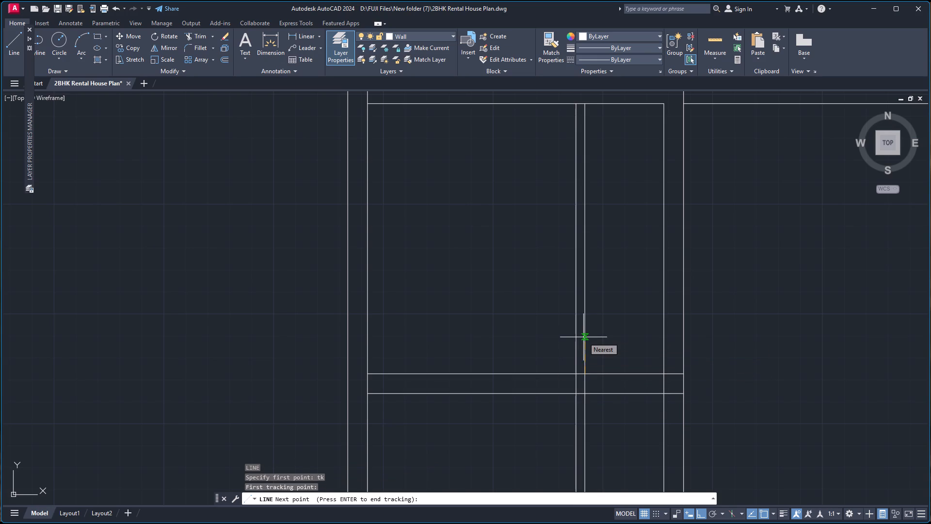
{"action": "type", "text": "4'-3"}
{"action": "key", "text": "Return"}
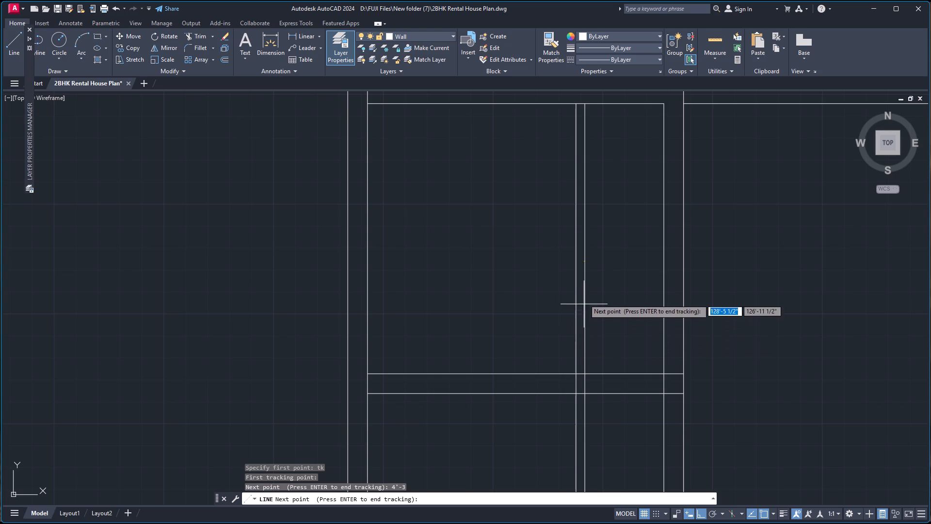
{"action": "key", "text": "Return"}
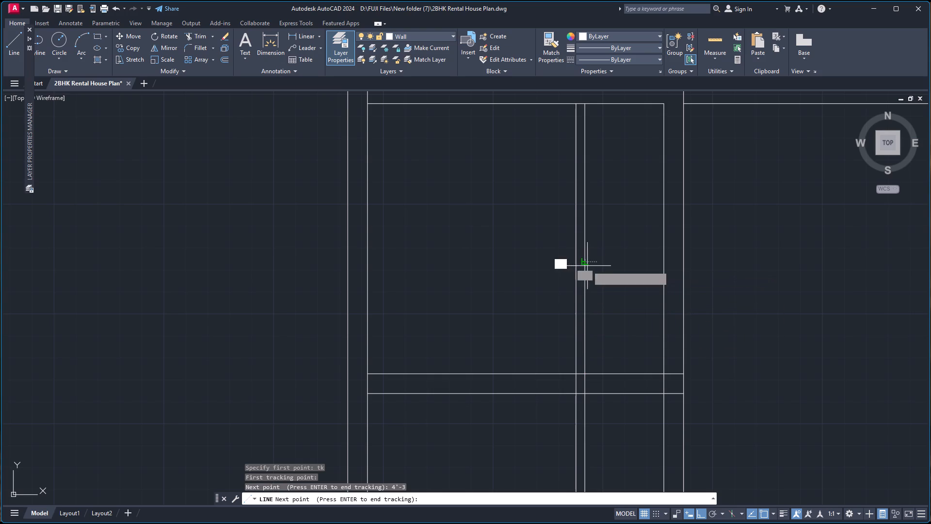
{"action": "scroll", "coordinate": [578, 266], "scroll_direction": "up", "scroll_amount": 4}
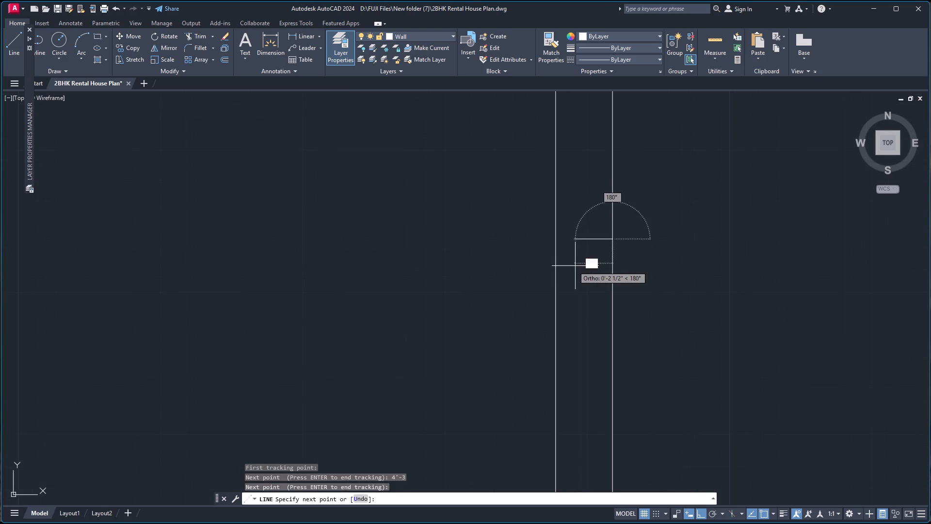
{"action": "left_click", "coordinate": [555, 240]}
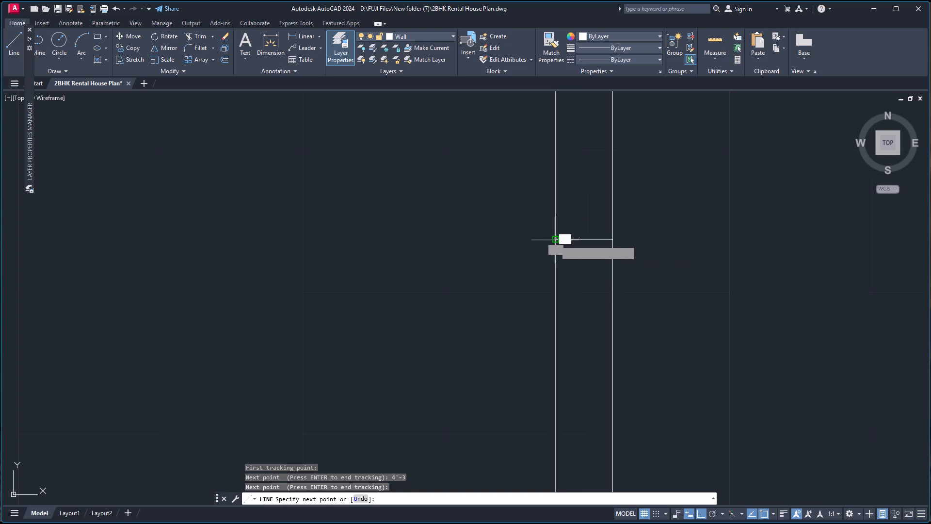
{"action": "key", "text": "space"}
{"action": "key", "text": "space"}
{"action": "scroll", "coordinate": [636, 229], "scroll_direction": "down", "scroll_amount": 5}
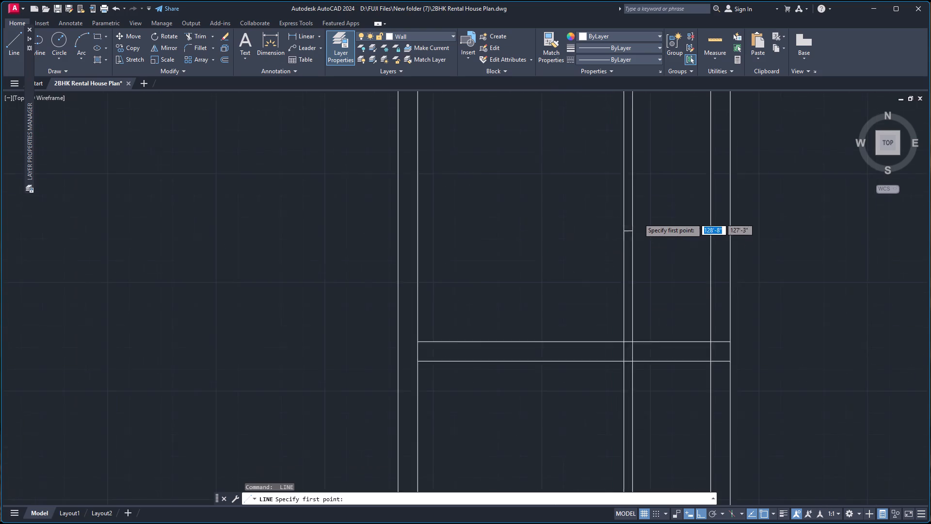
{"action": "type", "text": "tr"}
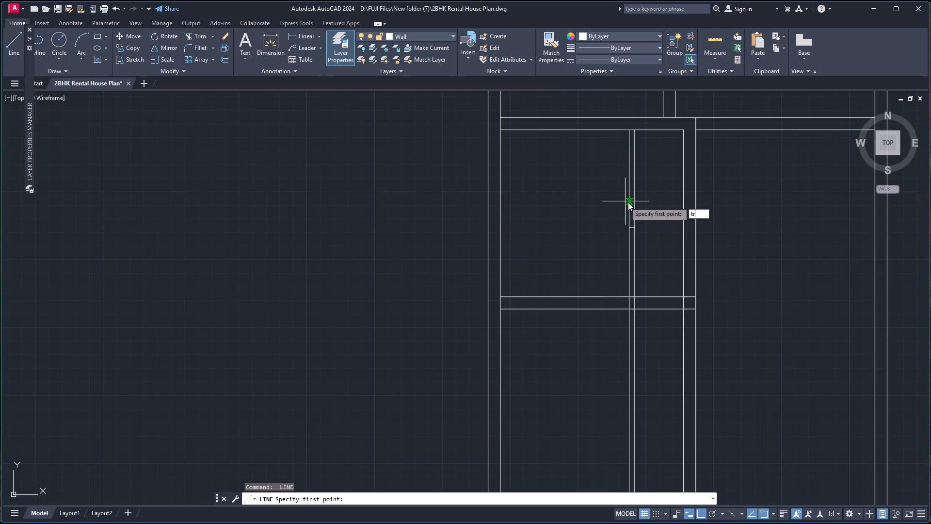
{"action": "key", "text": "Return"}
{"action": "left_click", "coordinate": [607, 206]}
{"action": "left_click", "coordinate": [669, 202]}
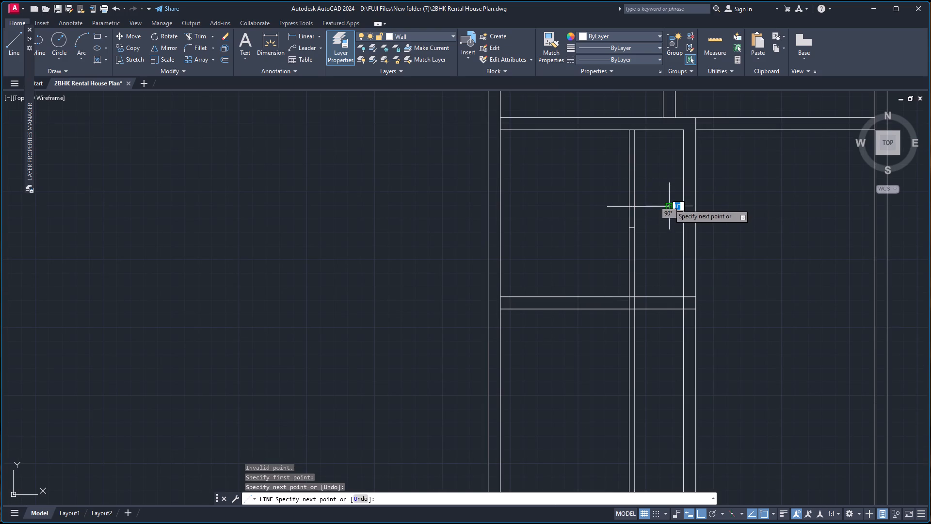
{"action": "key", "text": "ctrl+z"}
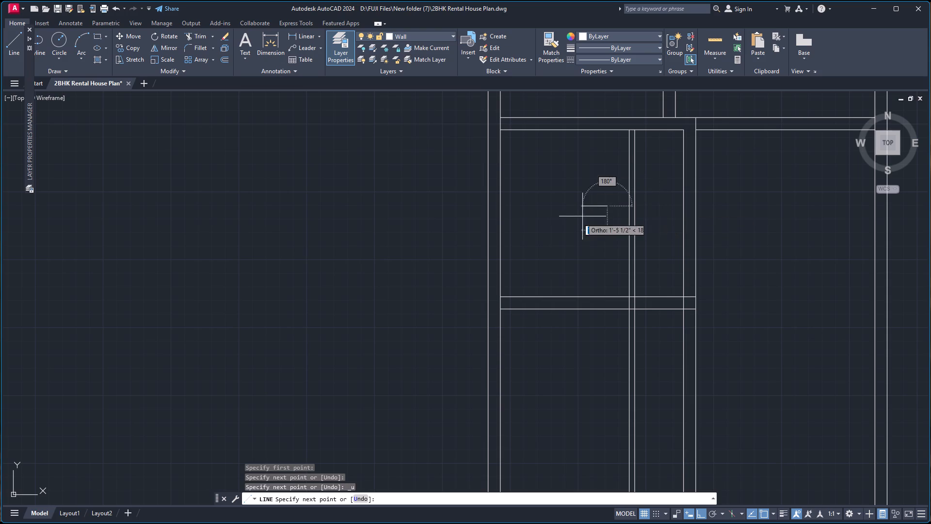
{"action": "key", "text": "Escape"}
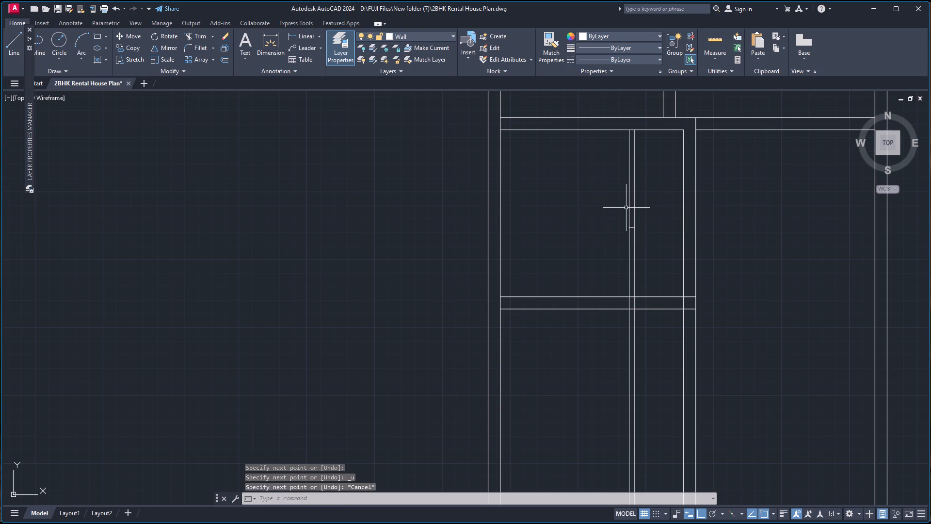
Trim the 4" partition's lines above the short cross line, and below and inside the lower horizontal wall.
{"action": "type", "text": "tr"}
{"action": "key", "text": "Return"}
{"action": "left_click", "coordinate": [621, 207]}
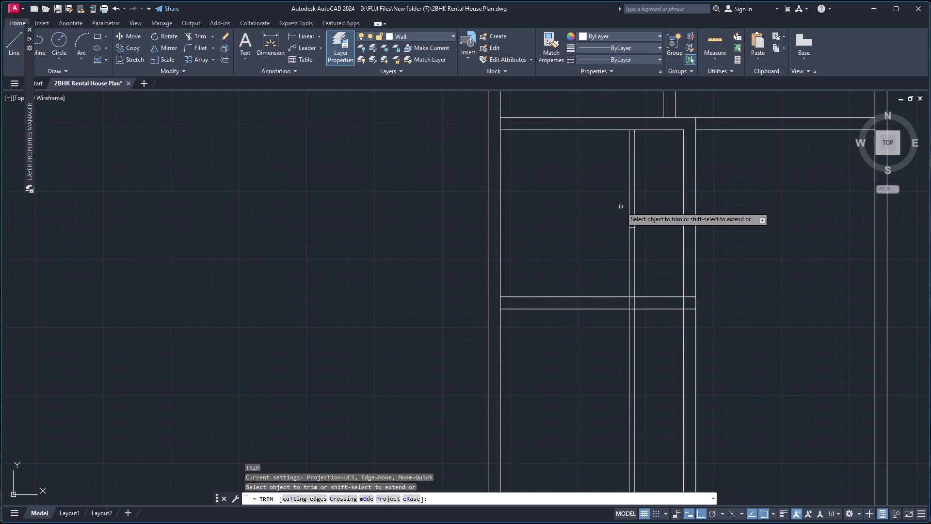
{"action": "left_click", "coordinate": [659, 208]}
{"action": "left_click", "coordinate": [610, 360]}
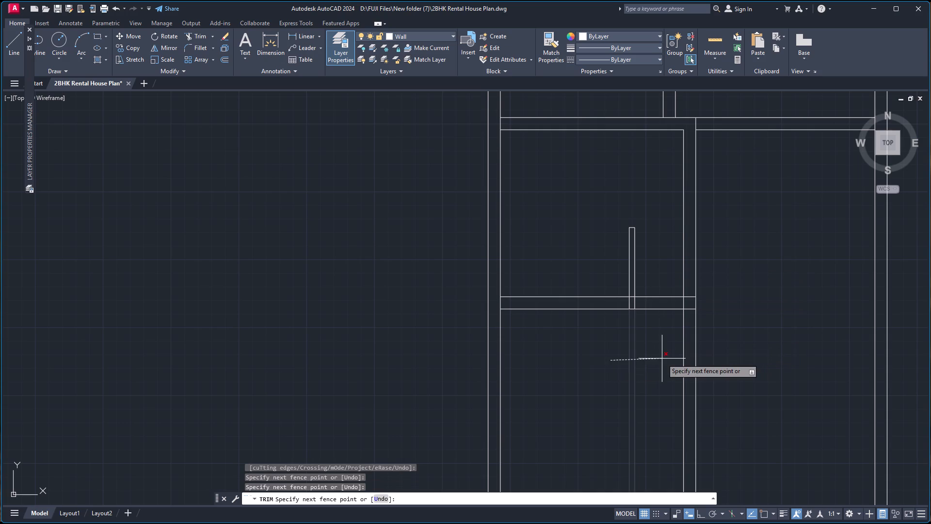
{"action": "left_click", "coordinate": [662, 359]}
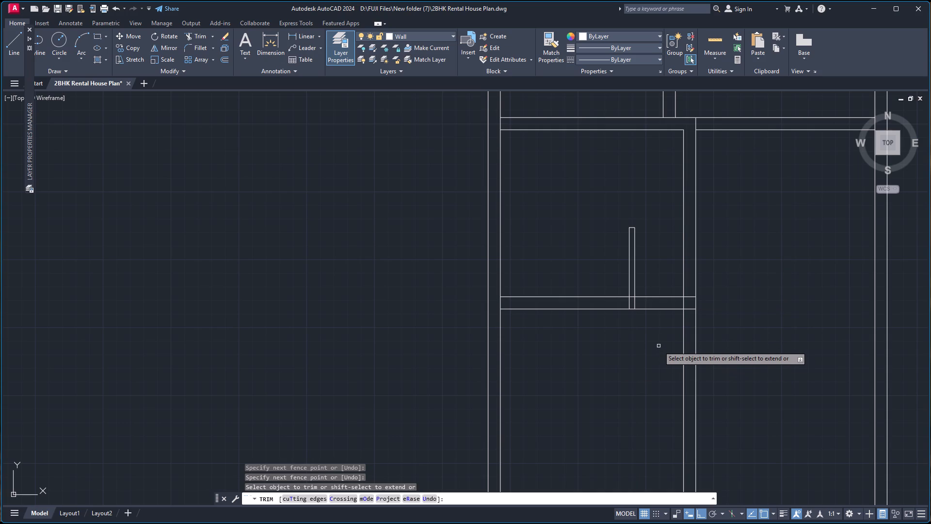
{"action": "scroll", "coordinate": [655, 334], "scroll_direction": "up", "scroll_amount": 2}
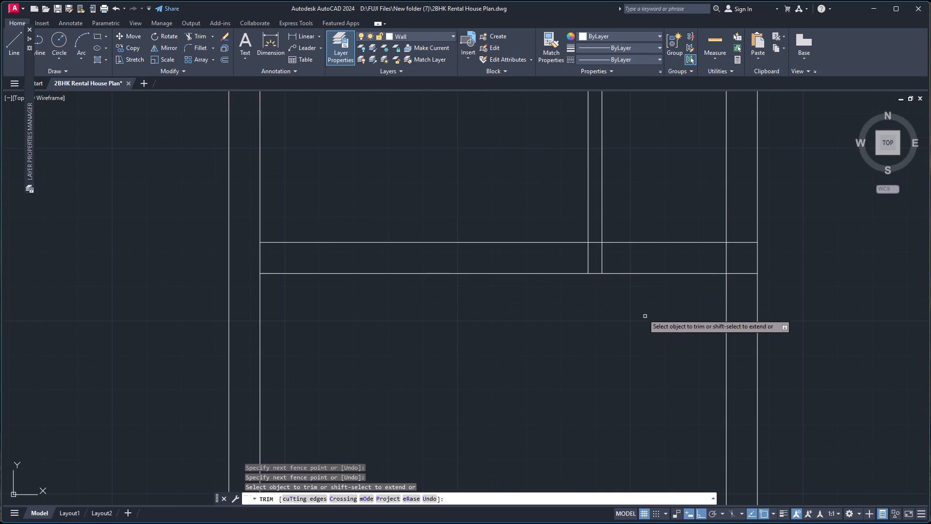
{"action": "left_click", "coordinate": [578, 255]}
{"action": "left_click", "coordinate": [615, 261]}
{"action": "scroll", "coordinate": [615, 260], "scroll_direction": "down", "scroll_amount": 5}
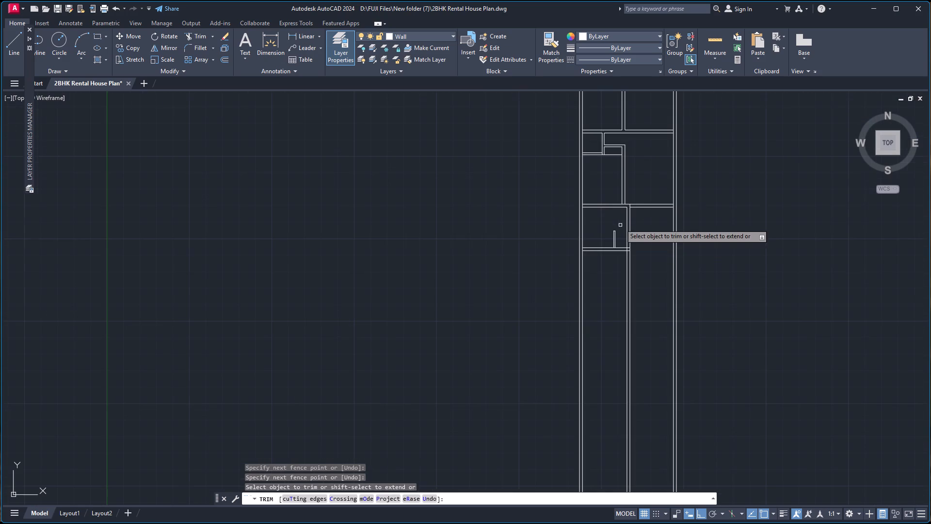
Offset the lower line of the lower horizontal wall, below the 4" partition stub, 6' downward.
{"action": "scroll", "coordinate": [636, 192], "scroll_direction": "up", "scroll_amount": 3}
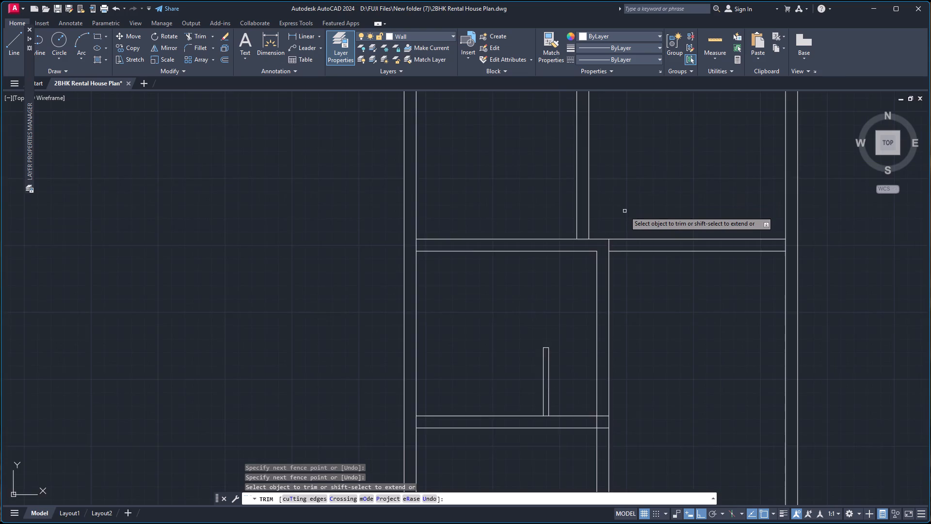
{"action": "scroll", "coordinate": [625, 211], "scroll_direction": "up", "scroll_amount": 1}
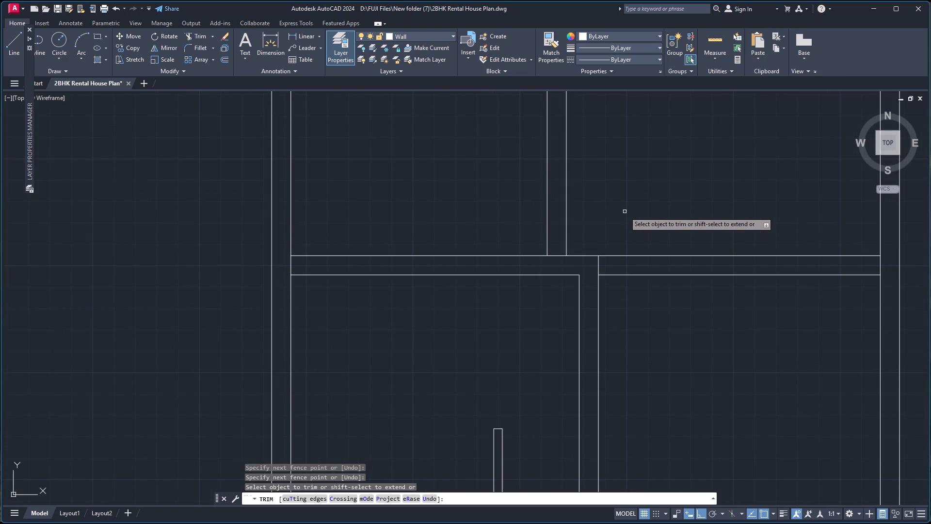
{"action": "scroll", "coordinate": [623, 238], "scroll_direction": "down", "scroll_amount": 4}
{"action": "scroll", "coordinate": [637, 239], "scroll_direction": "up", "scroll_amount": 2}
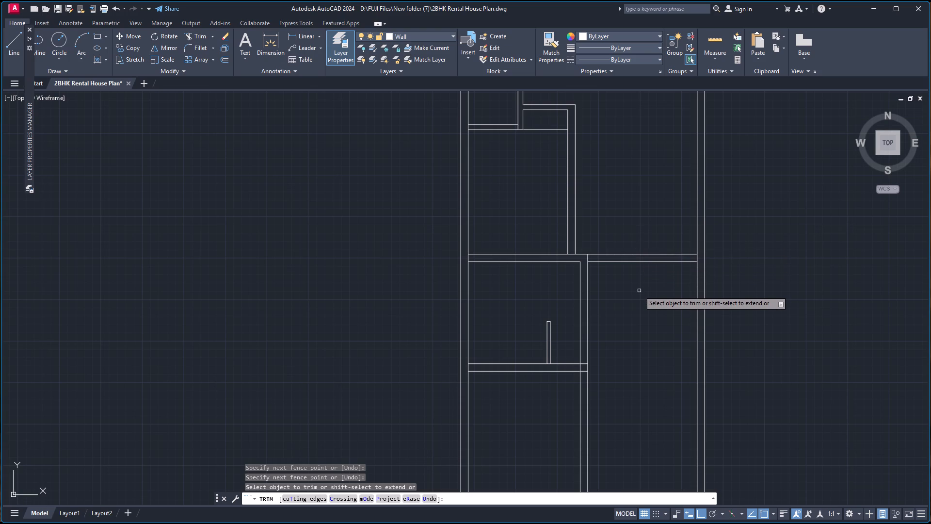
{"action": "scroll", "coordinate": [639, 300], "scroll_direction": "down", "scroll_amount": 1}
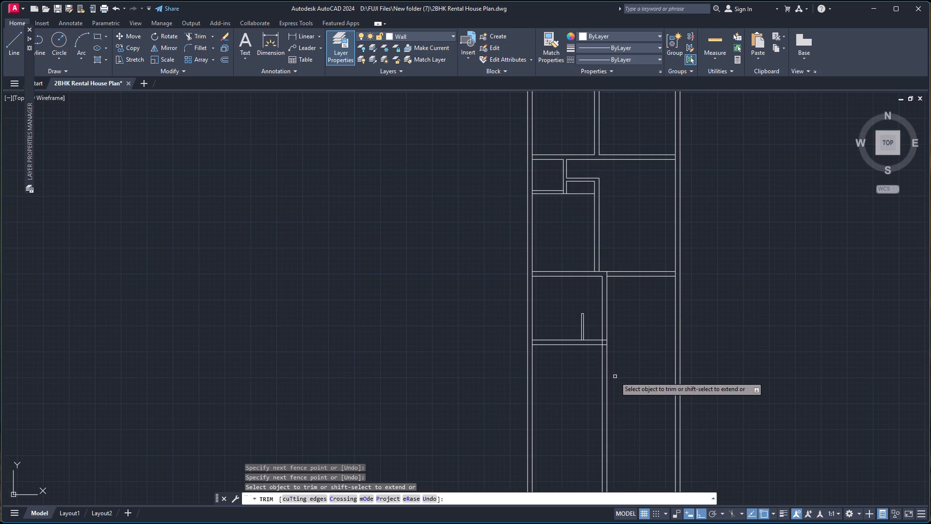
{"action": "scroll", "coordinate": [583, 352], "scroll_direction": "up", "scroll_amount": 3}
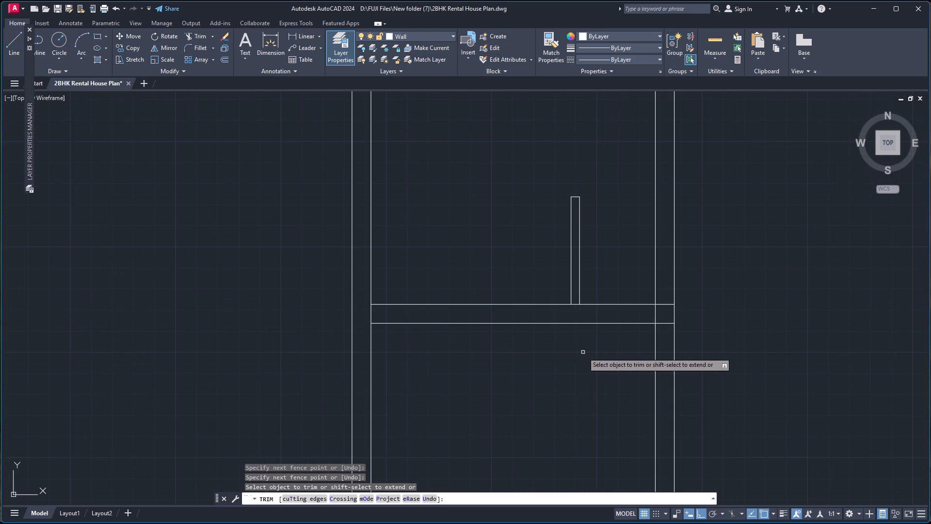
{"action": "key", "text": "space"}
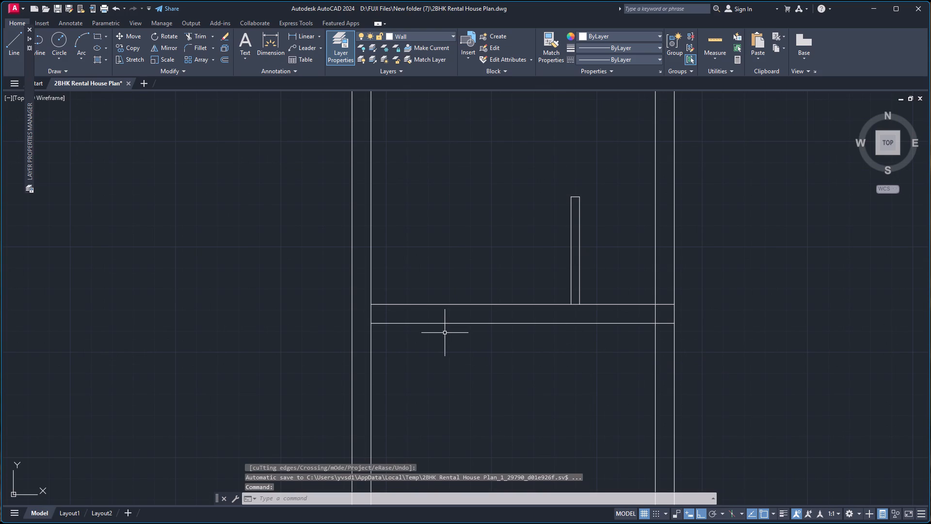
{"action": "key", "text": "o"}
{"action": "key", "text": "Return"}
{"action": "key", "text": "Return"}
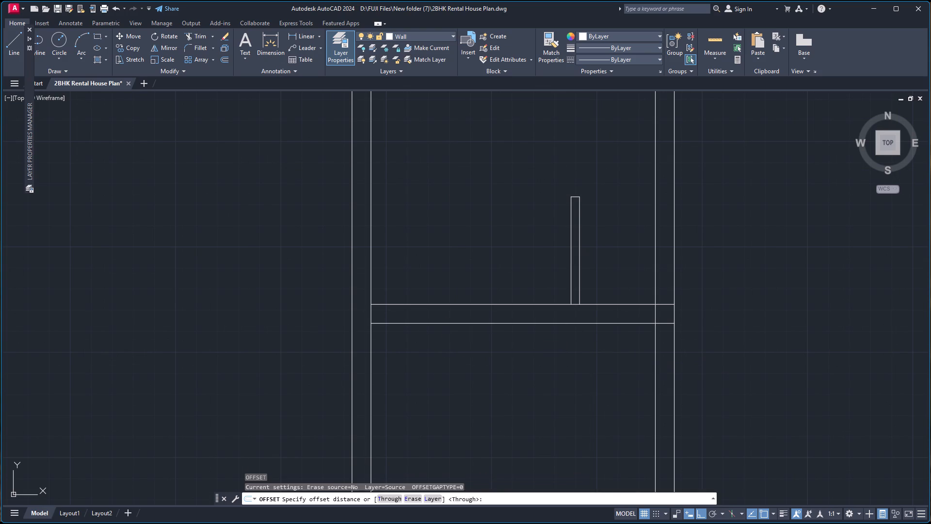
{"action": "left_click", "coordinate": [480, 324]}
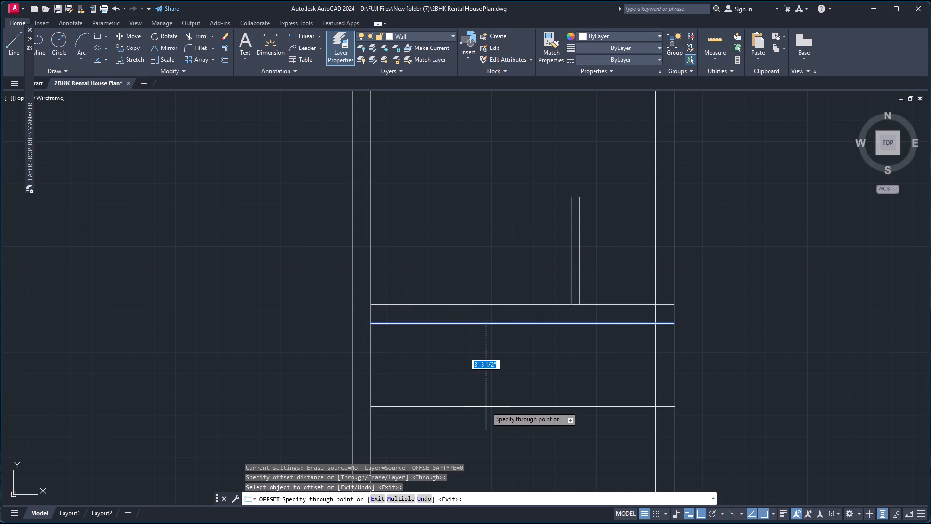
{"action": "type", "text": "6'"}
{"action": "key", "text": "Return"}
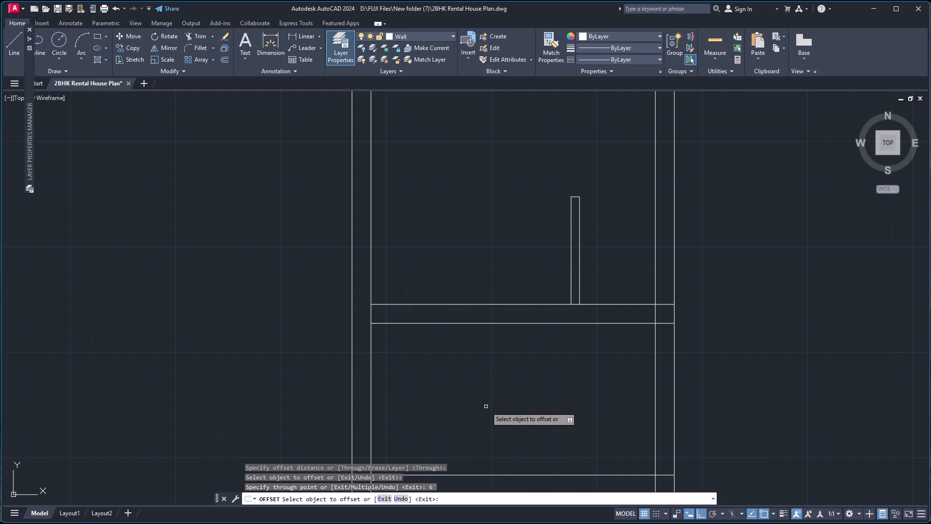
Offset the new horizontal line 9" further down to form the bottom wall of the small room.
{"action": "scroll", "coordinate": [530, 329], "scroll_direction": "down", "scroll_amount": 2}
{"action": "scroll", "coordinate": [533, 413], "scroll_direction": "up", "scroll_amount": 2}
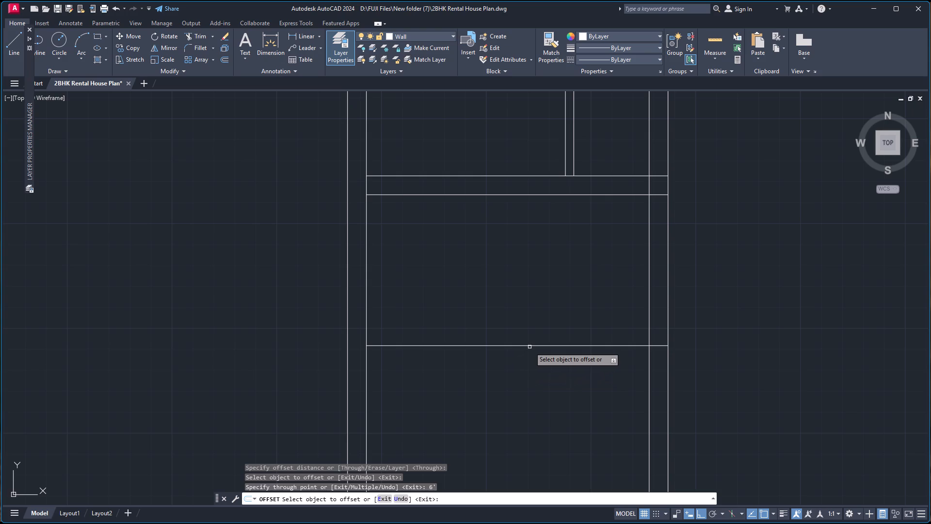
{"action": "left_click", "coordinate": [531, 346]}
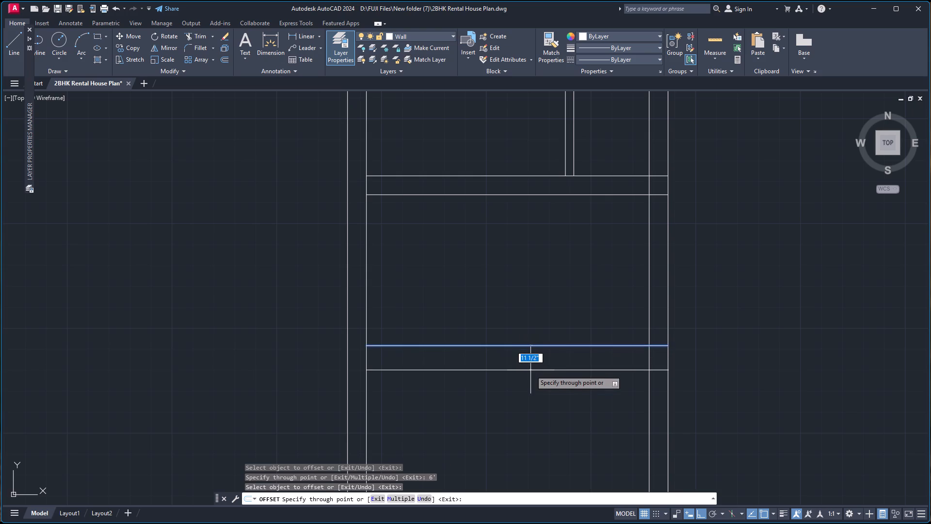
{"action": "key", "text": "9"}
{"action": "key", "text": "Return"}
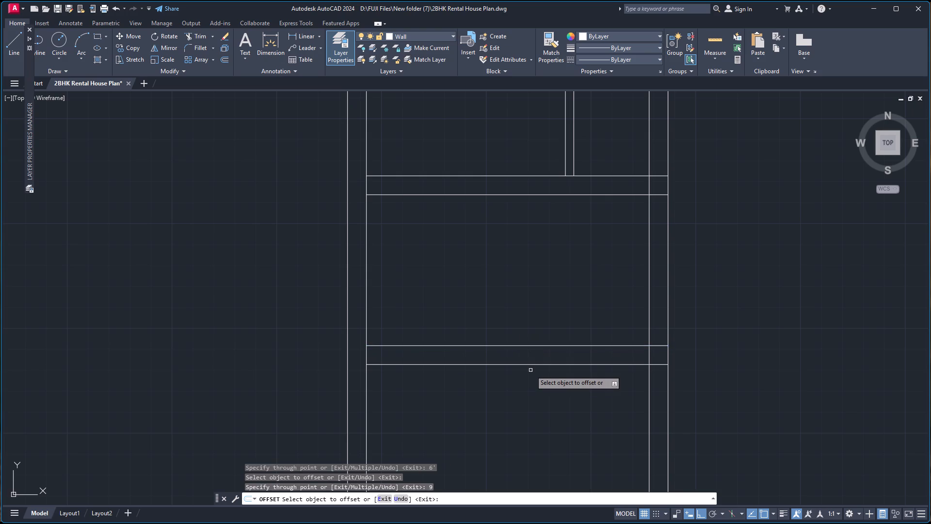
Trim the right outer wall's inner line below the middle horizontal wall, and both inner vertical wall lines below the new bottom wall.
{"action": "scroll", "coordinate": [533, 370], "scroll_direction": "down", "scroll_amount": 2}
{"action": "scroll", "coordinate": [588, 364], "scroll_direction": "down", "scroll_amount": 1}
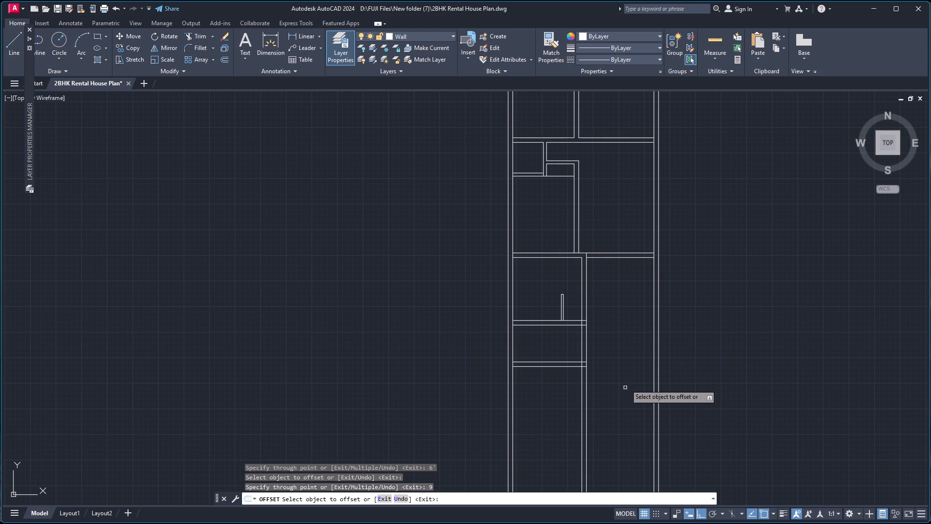
{"action": "scroll", "coordinate": [622, 306], "scroll_direction": "up", "scroll_amount": 2}
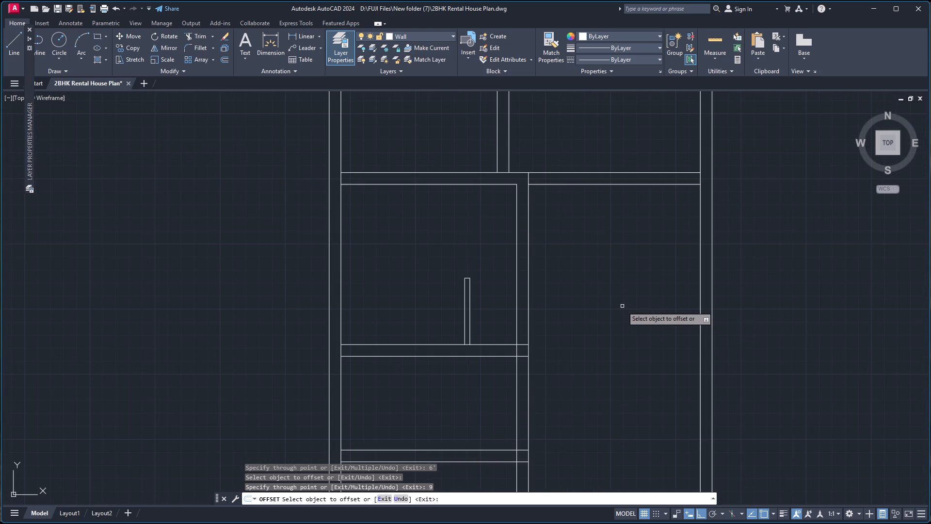
{"action": "key", "text": "Escape"}
{"action": "type", "text": "tr"}
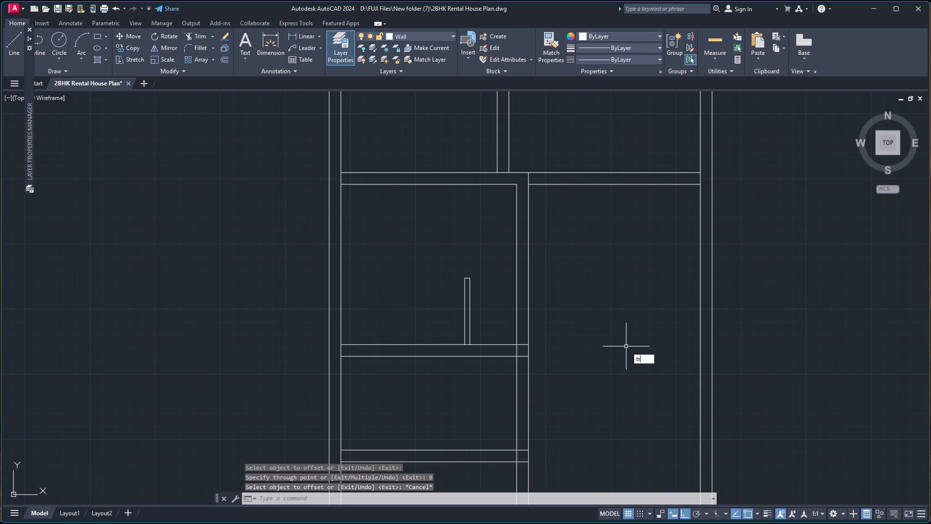
{"action": "key", "text": "Return"}
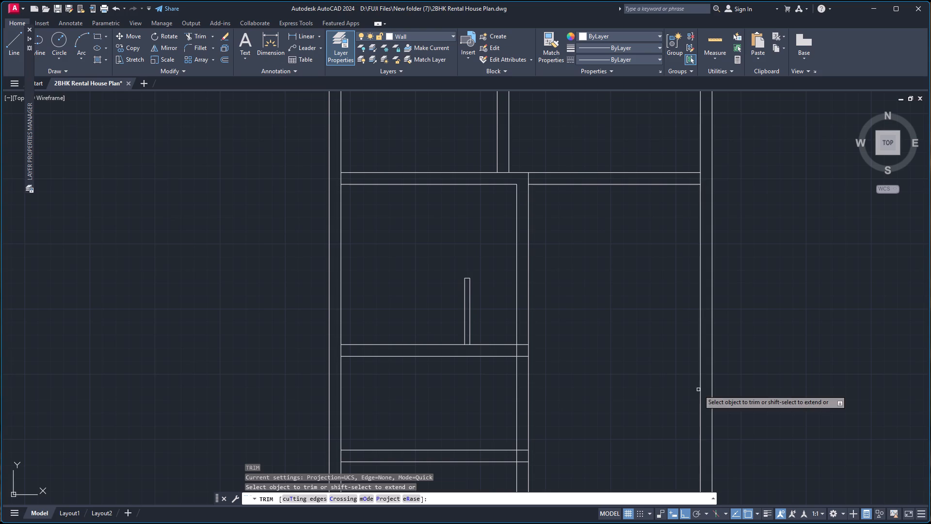
{"action": "left_click", "coordinate": [699, 387]}
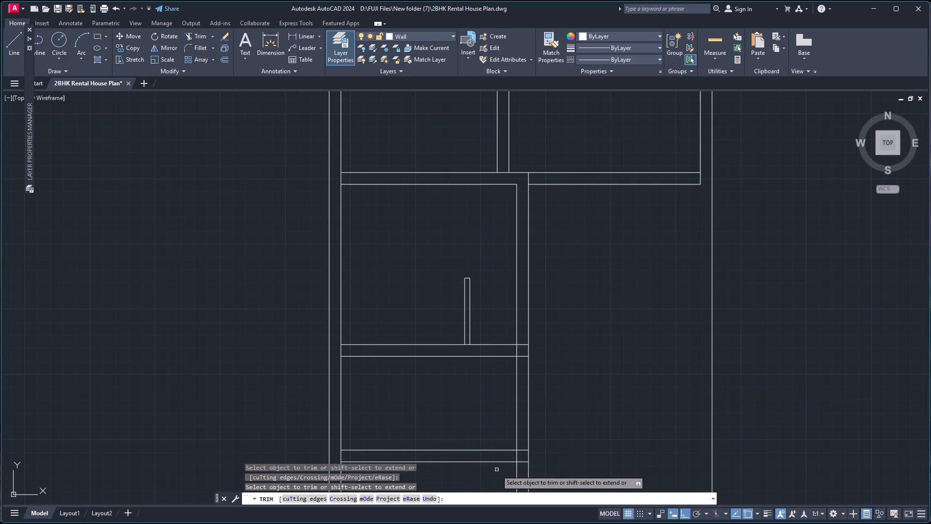
{"action": "left_click", "coordinate": [501, 475]}
{"action": "left_click", "coordinate": [541, 473]}
{"action": "scroll", "coordinate": [501, 481], "scroll_direction": "down", "scroll_amount": 3}
{"action": "scroll", "coordinate": [452, 487], "scroll_direction": "up", "scroll_amount": 2}
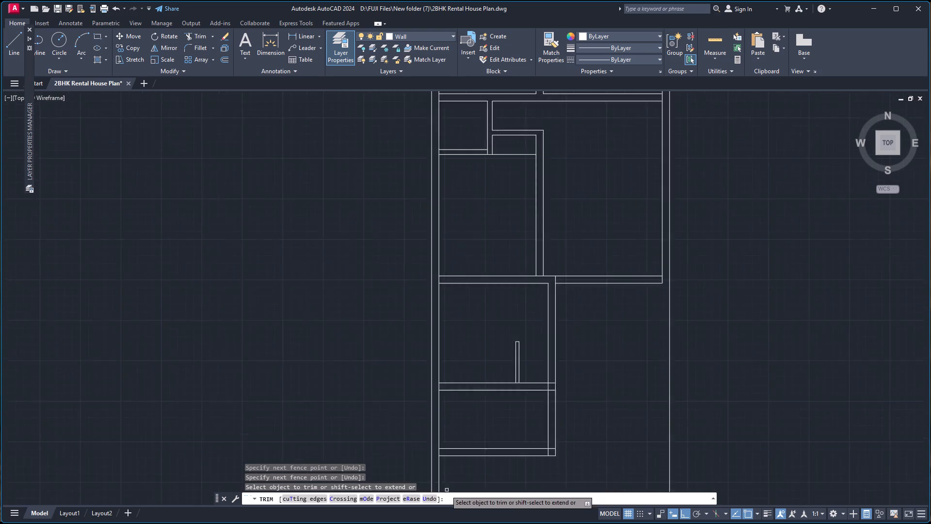
{"action": "scroll", "coordinate": [443, 490], "scroll_direction": "up", "scroll_amount": 1}
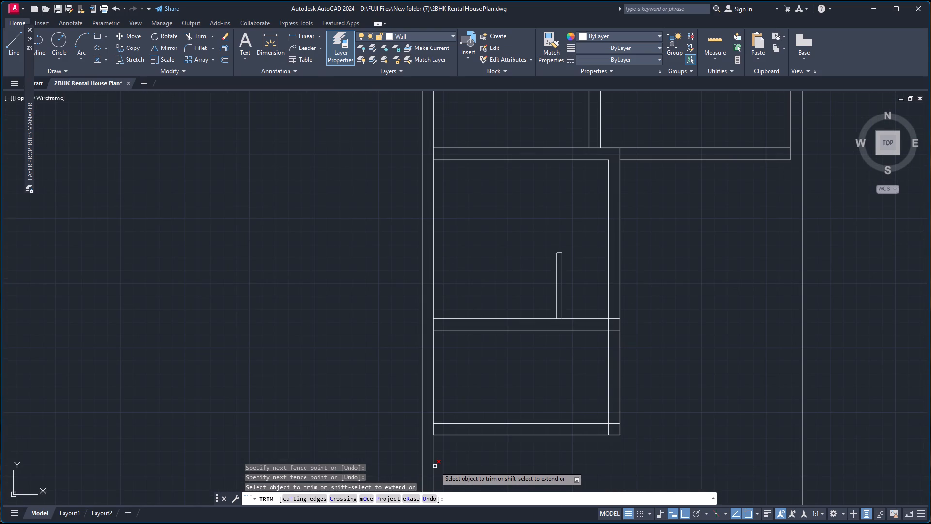
{"action": "key", "text": "Escape"}
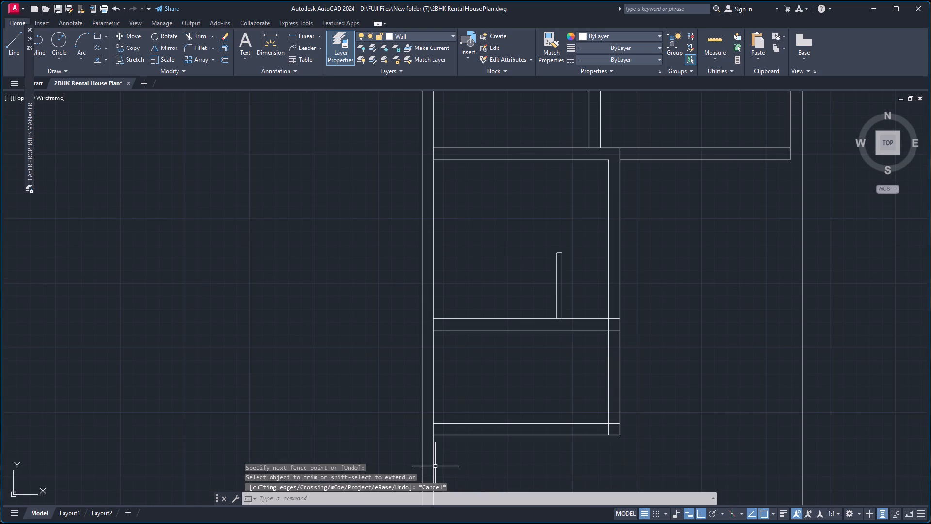
Extend the new bottom wall's lower line left to the outer line of the left outer wall.
{"action": "type", "text": "ex"}
{"action": "key", "text": "Return"}
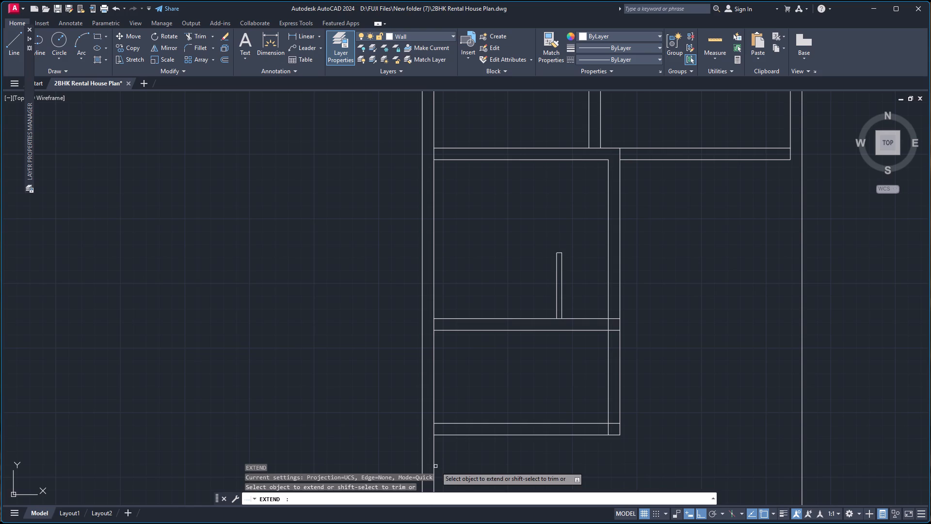
{"action": "left_click", "coordinate": [447, 435]}
{"action": "key", "text": "Escape"}
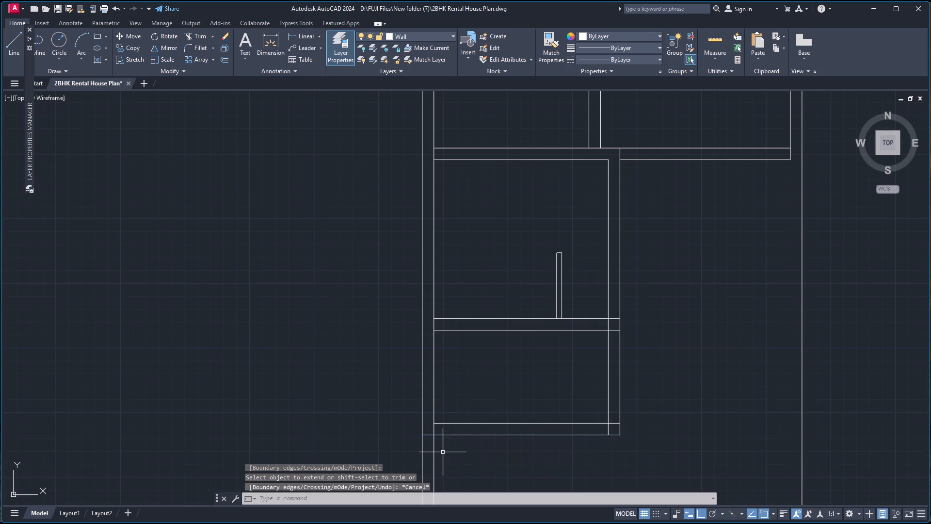
Trim both lines of the left outer wall below the new bottom wall.
{"action": "type", "text": "tr"}
{"action": "key", "text": "Return"}
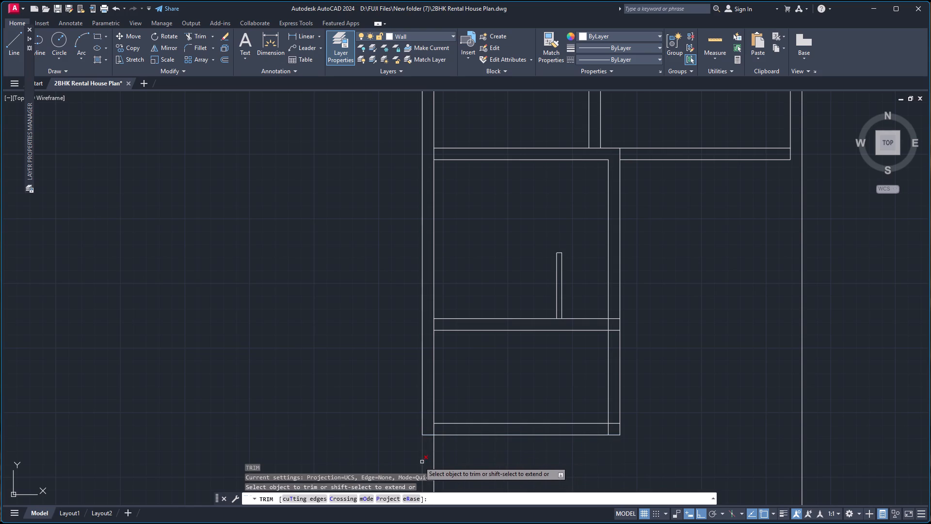
{"action": "left_click", "coordinate": [416, 462]}
{"action": "left_click", "coordinate": [453, 463]}
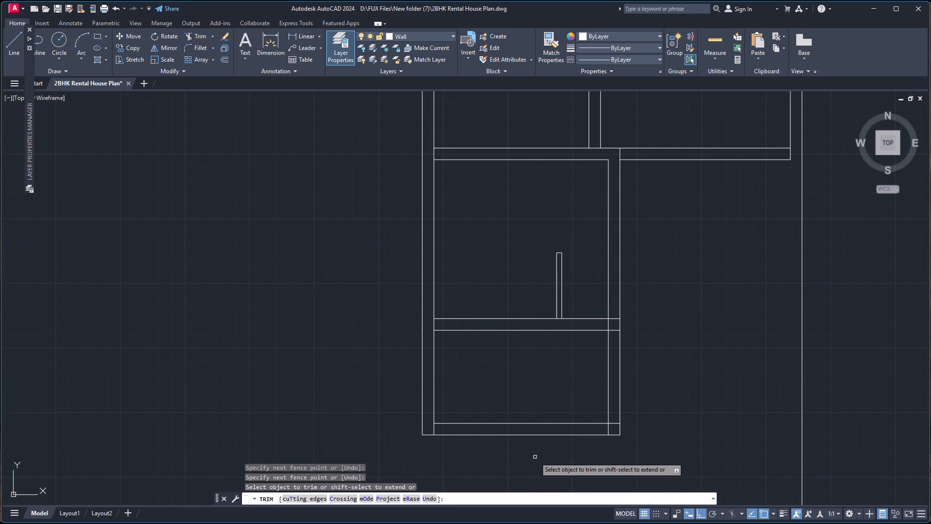
Trim the overlapping inner line ends at the bottom wall's corner with the inner vertical wall.
{"action": "scroll", "coordinate": [579, 455], "scroll_direction": "up", "scroll_amount": 2}
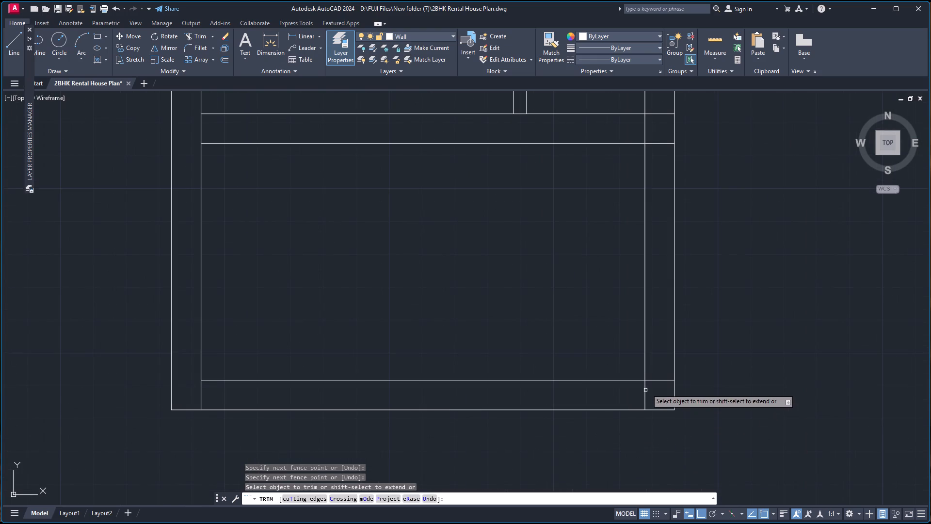
{"action": "left_click", "coordinate": [637, 400]}
{"action": "left_click", "coordinate": [662, 378]}
{"action": "scroll", "coordinate": [662, 297], "scroll_direction": "down", "scroll_amount": 2}
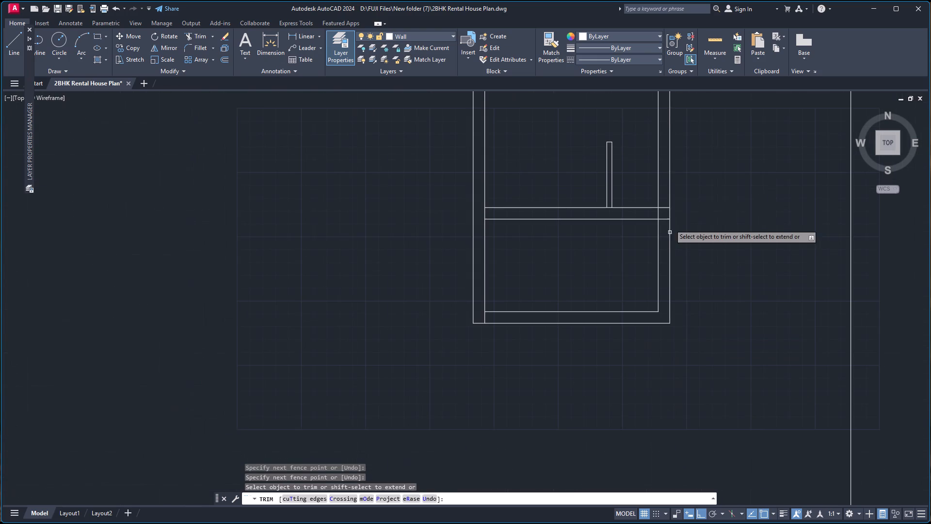
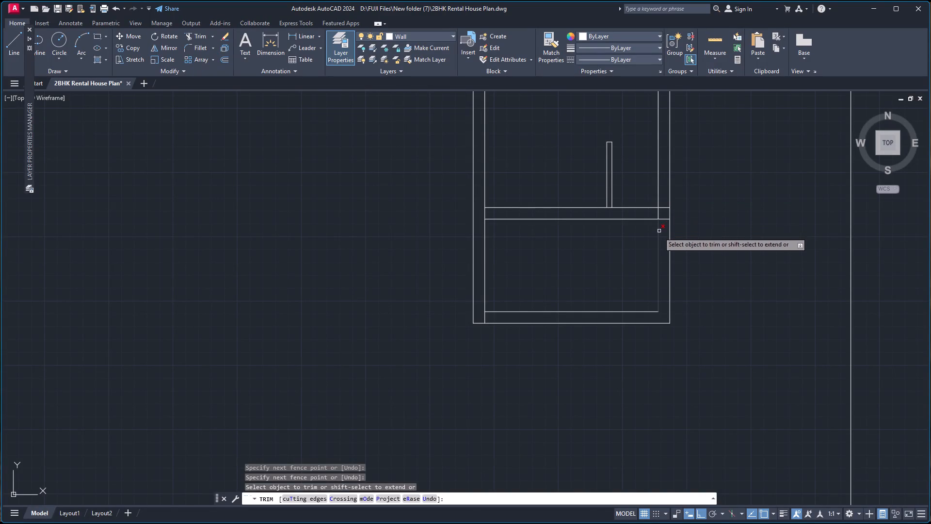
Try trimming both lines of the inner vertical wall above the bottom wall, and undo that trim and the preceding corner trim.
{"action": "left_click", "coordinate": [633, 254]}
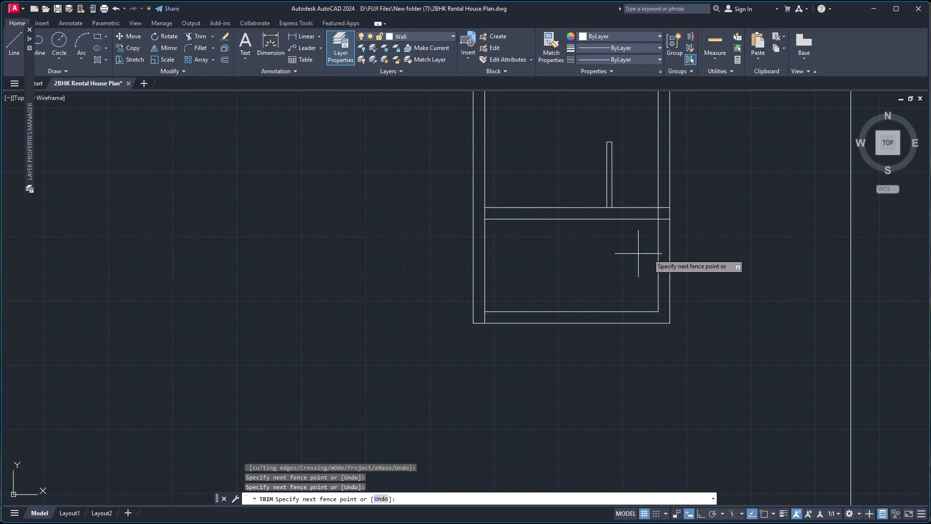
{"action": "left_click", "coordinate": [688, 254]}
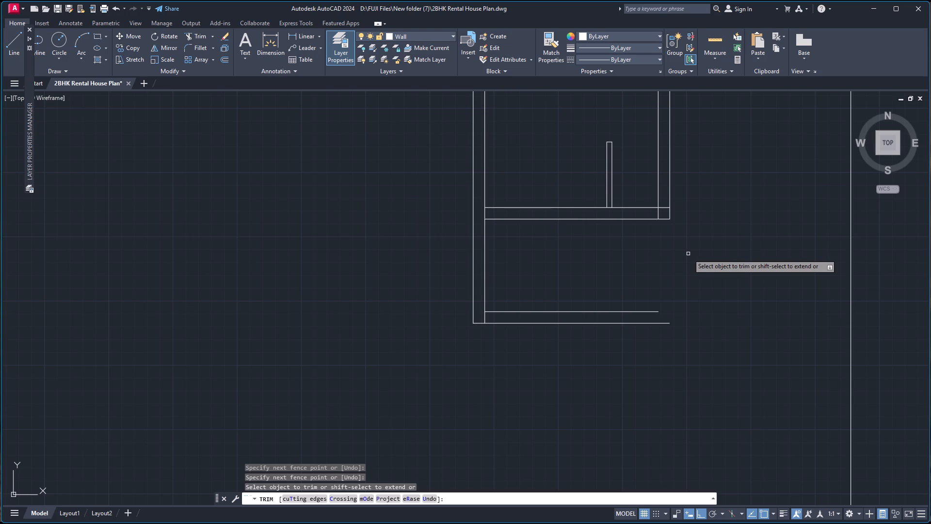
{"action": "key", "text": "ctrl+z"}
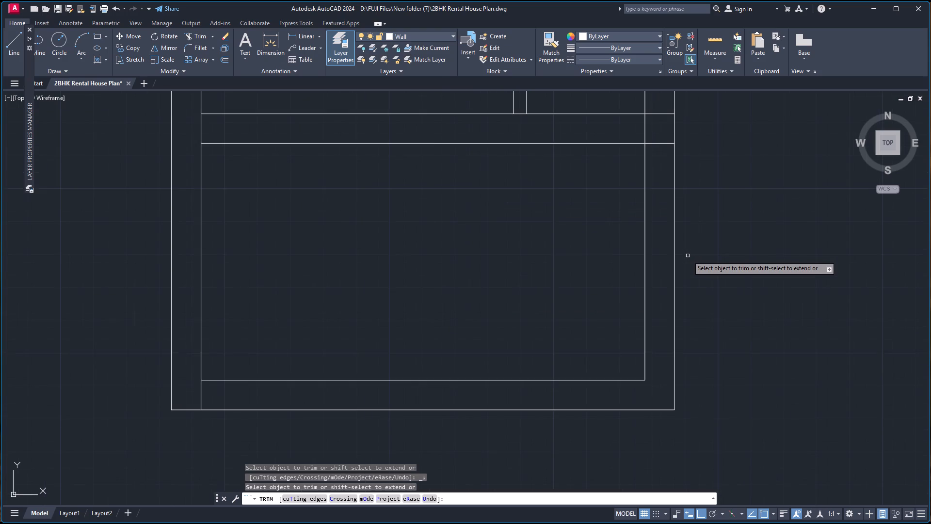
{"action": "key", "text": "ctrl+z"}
Trim both lines of the inner vertical wall between the short partition's supporting wall and the bottom wall.
{"action": "left_click", "coordinate": [581, 365]}
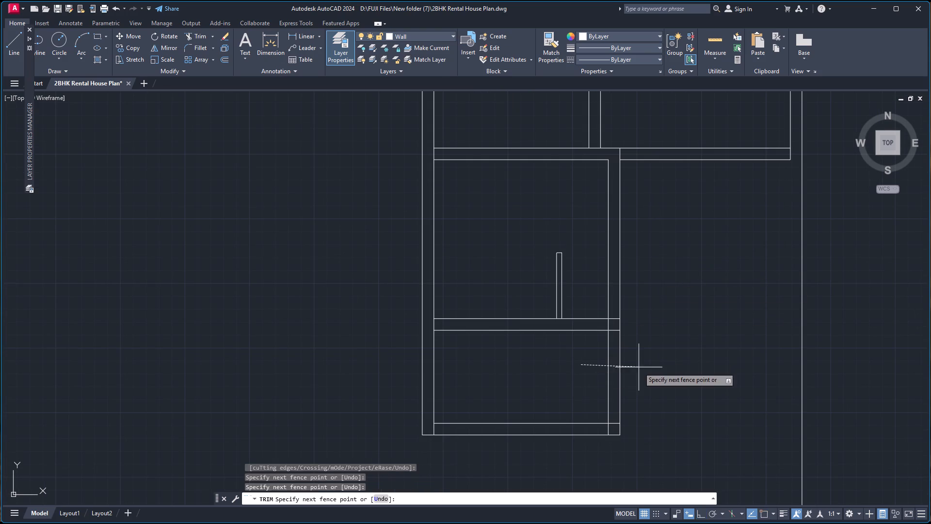
{"action": "left_click", "coordinate": [639, 367]}
{"action": "scroll", "coordinate": [646, 274], "scroll_direction": "up", "scroll_amount": 1}
{"action": "scroll", "coordinate": [608, 379], "scroll_direction": "down", "scroll_amount": 2}
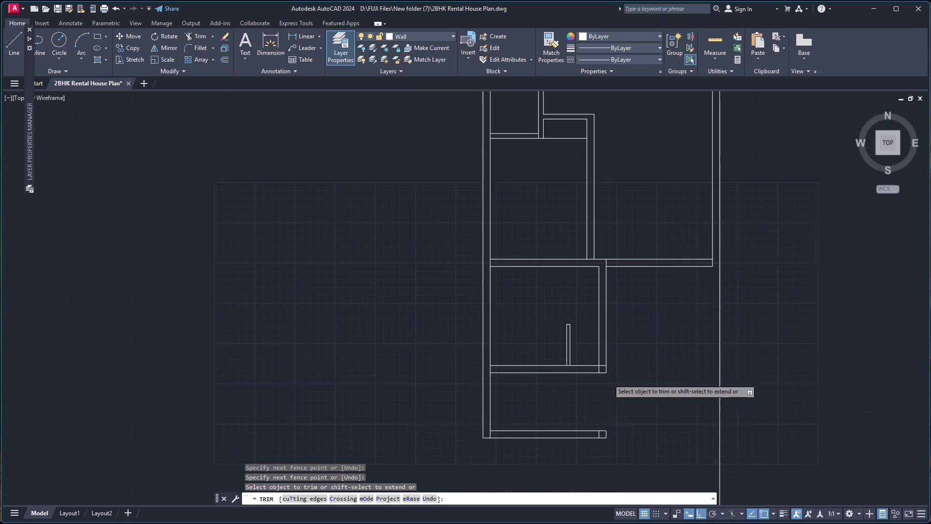
Trim the leftover vertical line pieces crossing the bottom wall near its free end and at the left outer wall.
{"action": "scroll", "coordinate": [606, 433], "scroll_direction": "up", "scroll_amount": 2}
{"action": "left_click", "coordinate": [591, 437]}
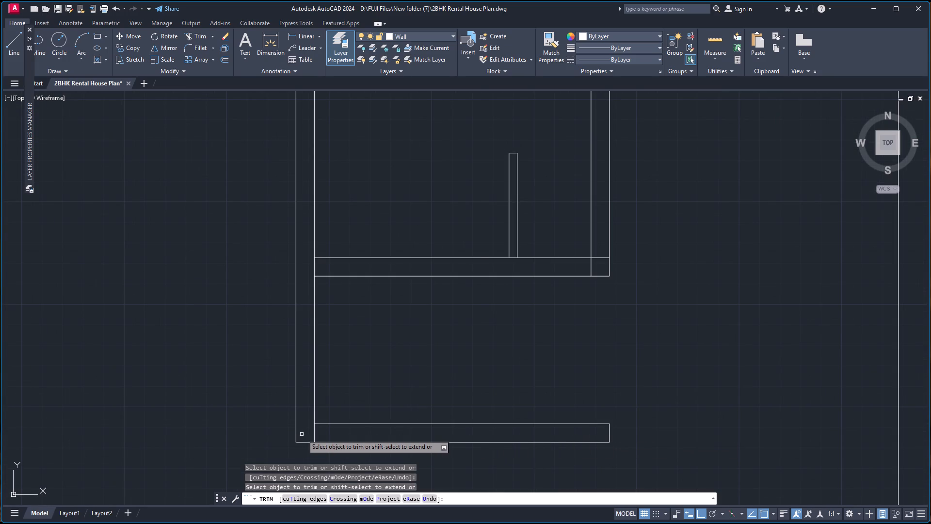
{"action": "left_click", "coordinate": [316, 433]}
Trim the line pieces crossing the short partition's supporting wall at its right corner and at its junction with the left outer wall.
{"action": "scroll", "coordinate": [538, 336], "scroll_direction": "down", "scroll_amount": 3}
{"action": "scroll", "coordinate": [580, 348], "scroll_direction": "down", "scroll_amount": 2}
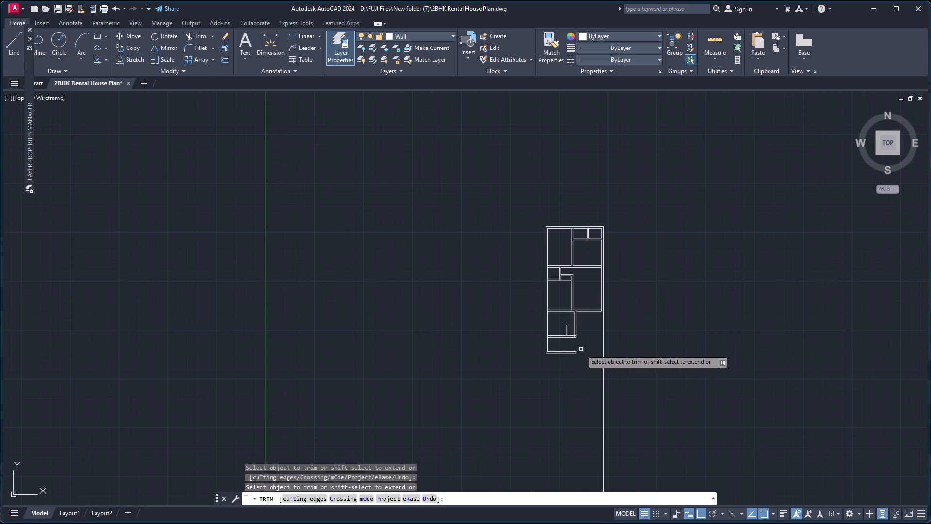
{"action": "scroll", "coordinate": [587, 349], "scroll_direction": "up", "scroll_amount": 4}
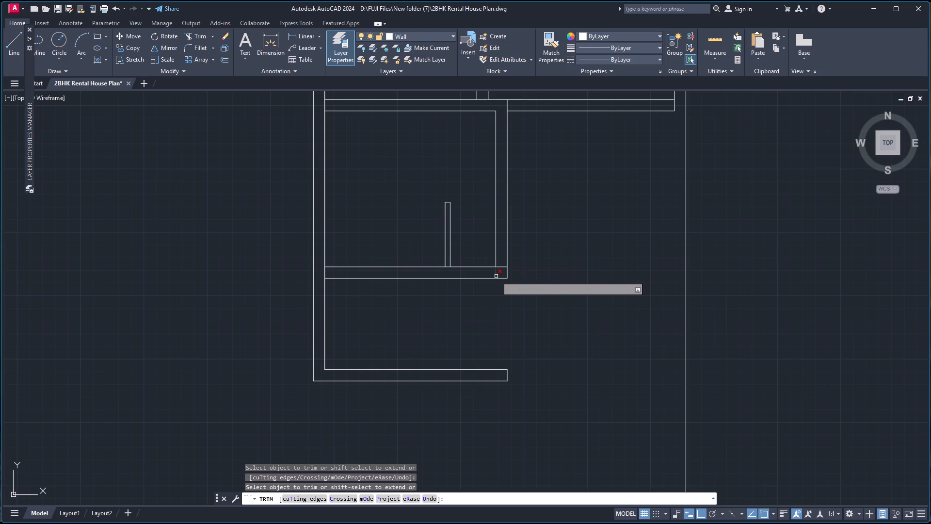
{"action": "scroll", "coordinate": [496, 276], "scroll_direction": "up", "scroll_amount": 3}
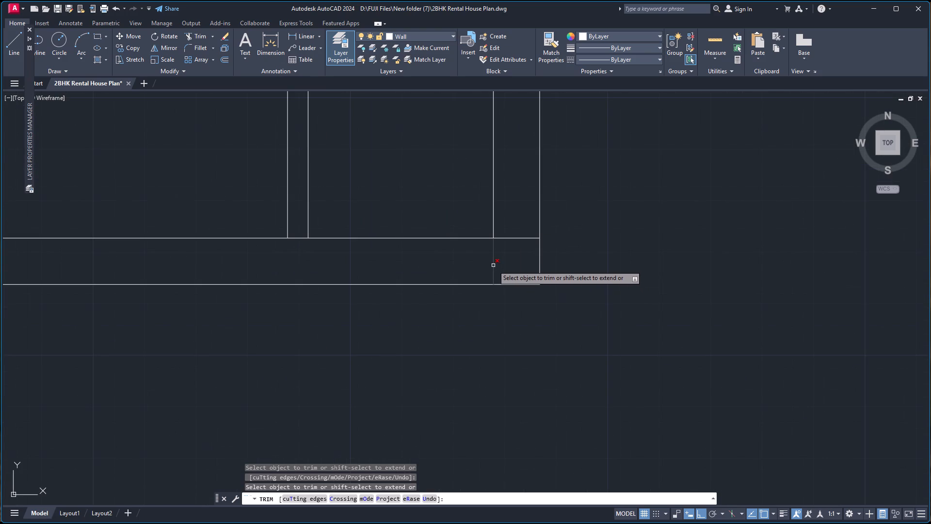
{"action": "left_click", "coordinate": [493, 265]}
{"action": "left_click", "coordinate": [514, 237]}
{"action": "scroll", "coordinate": [433, 246], "scroll_direction": "down", "scroll_amount": 4}
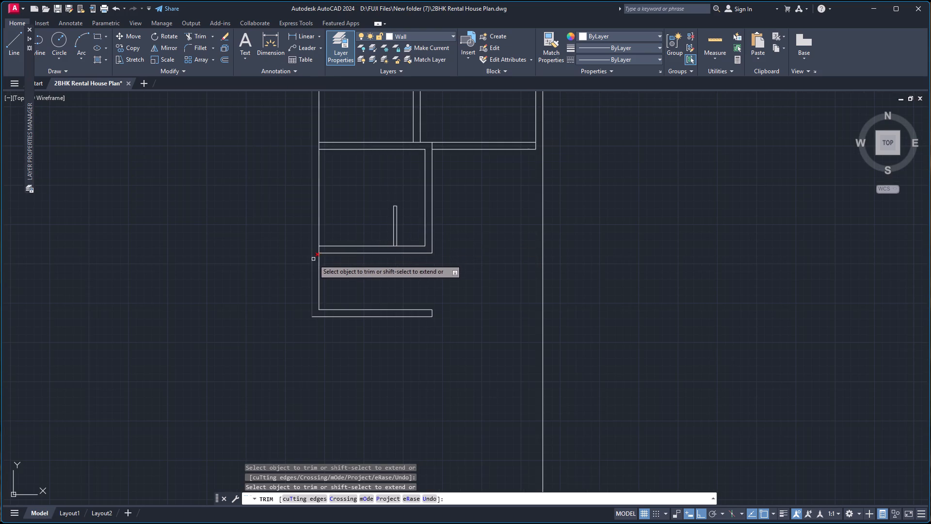
{"action": "scroll", "coordinate": [314, 254], "scroll_direction": "up", "scroll_amount": 2}
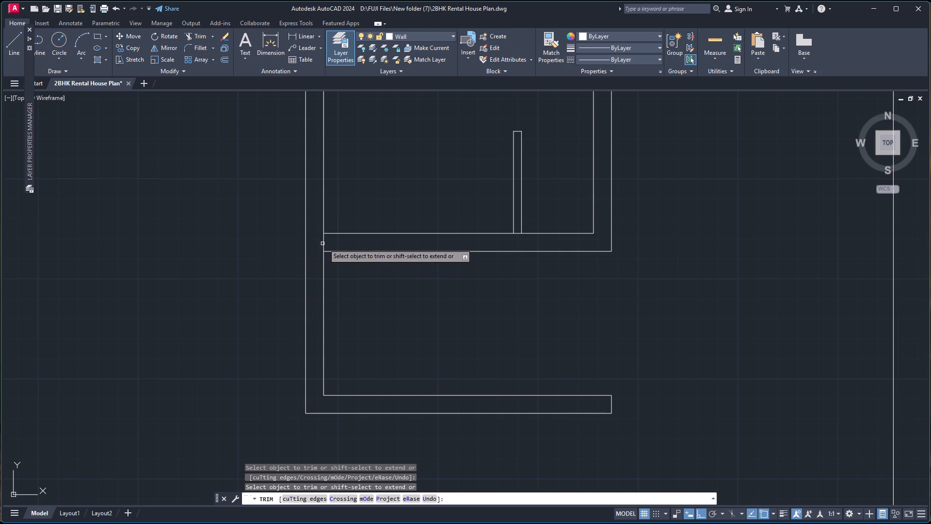
{"action": "left_click", "coordinate": [323, 244]}
Trim the wall line piece across the base of the short vertical partition.
{"action": "scroll", "coordinate": [495, 205], "scroll_direction": "down", "scroll_amount": 3}
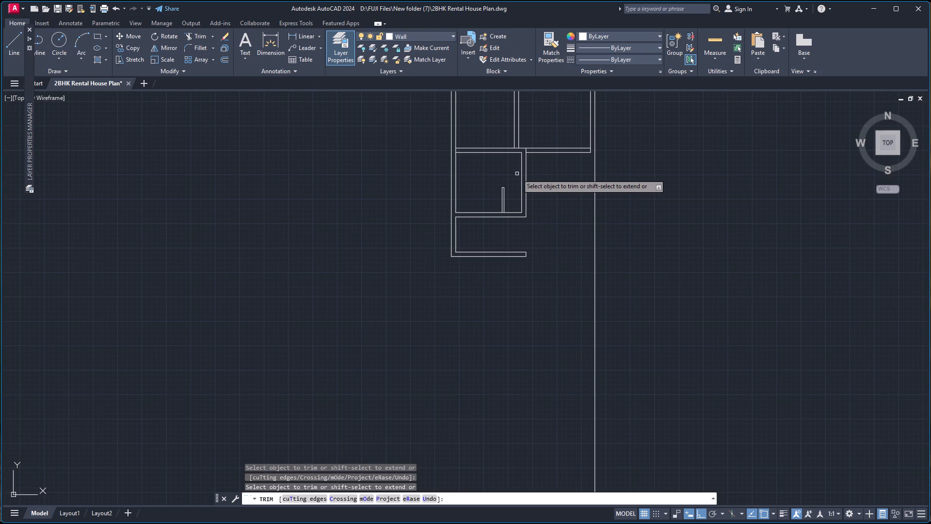
{"action": "scroll", "coordinate": [514, 180], "scroll_direction": "up", "scroll_amount": 4}
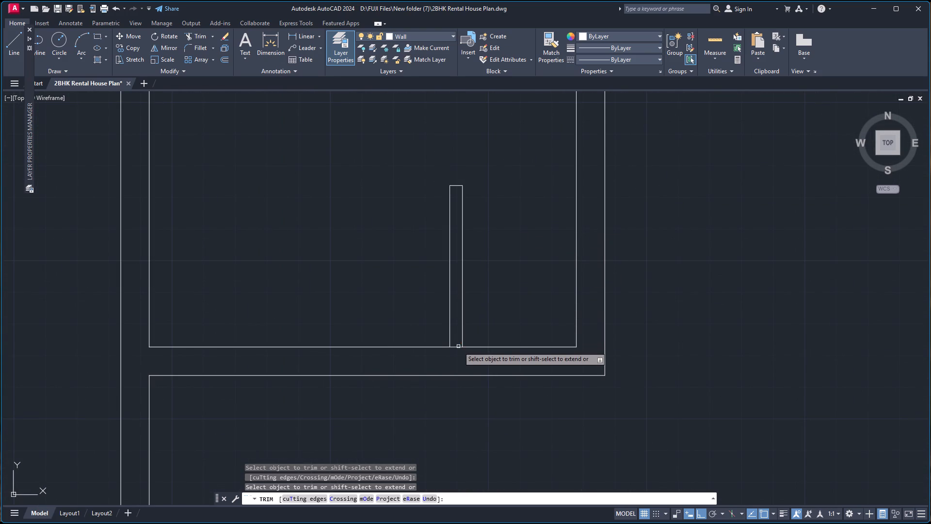
{"action": "left_click", "coordinate": [458, 346]}
Trim the overlapping partition line piece at the lower right corner of the small room beside the left outer wall, and finish trimming.
{"action": "scroll", "coordinate": [513, 242], "scroll_direction": "down", "scroll_amount": 4}
{"action": "scroll", "coordinate": [547, 172], "scroll_direction": "up", "scroll_amount": 2}
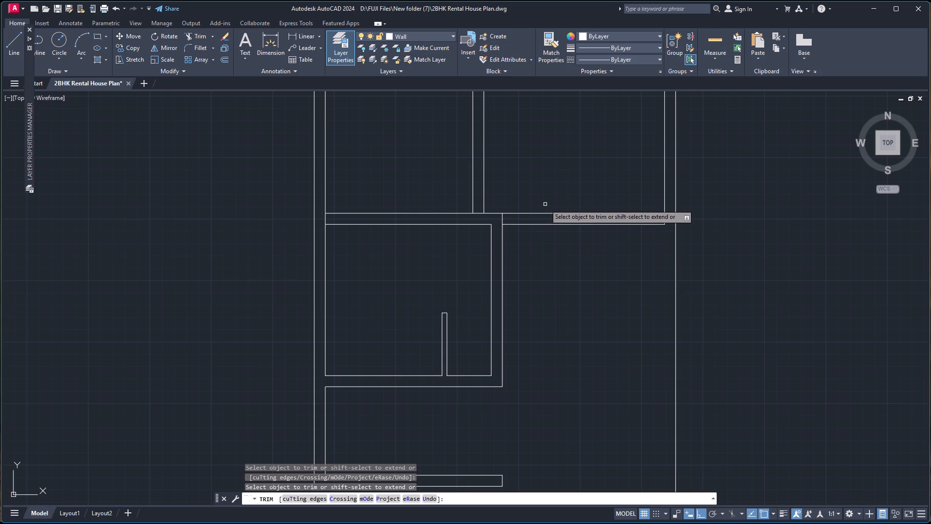
{"action": "scroll", "coordinate": [540, 212], "scroll_direction": "down", "scroll_amount": 2}
{"action": "scroll", "coordinate": [538, 215], "scroll_direction": "up", "scroll_amount": 2}
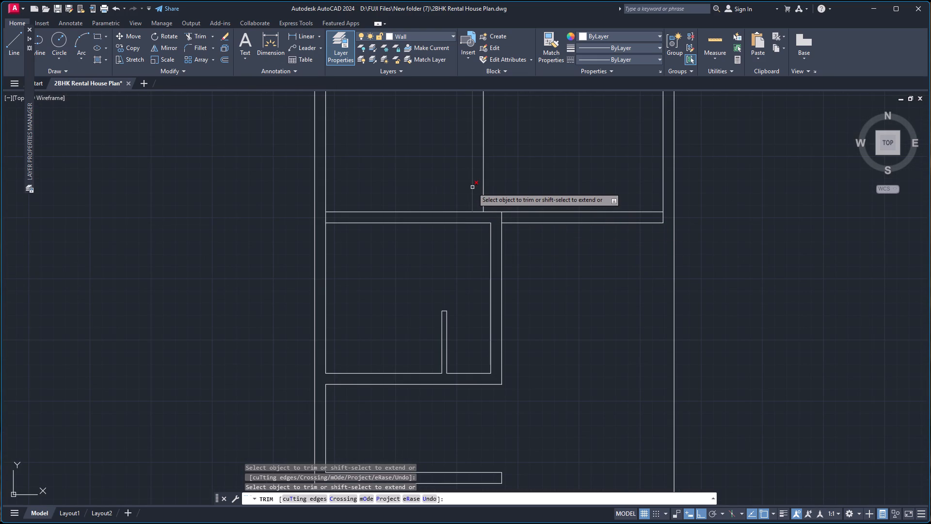
{"action": "scroll", "coordinate": [463, 188], "scroll_direction": "down", "scroll_amount": 4}
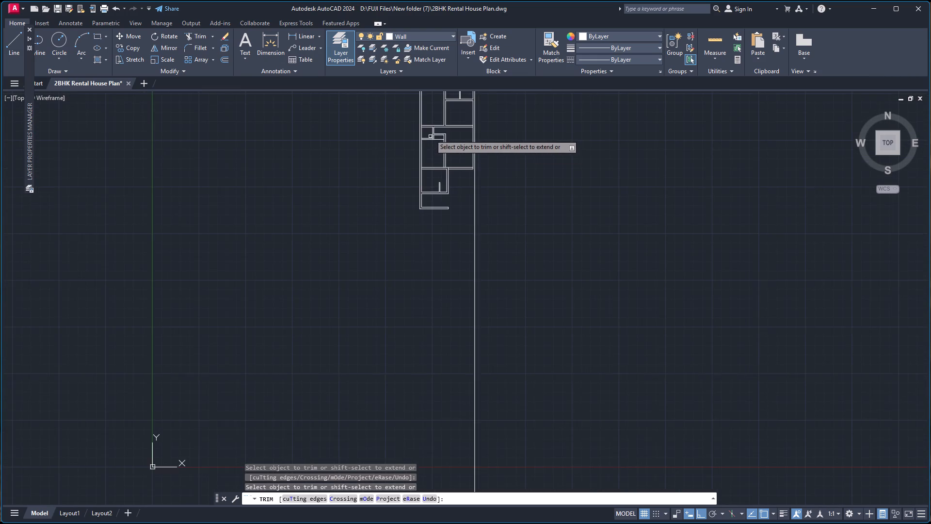
{"action": "scroll", "coordinate": [431, 122], "scroll_direction": "up", "scroll_amount": 5}
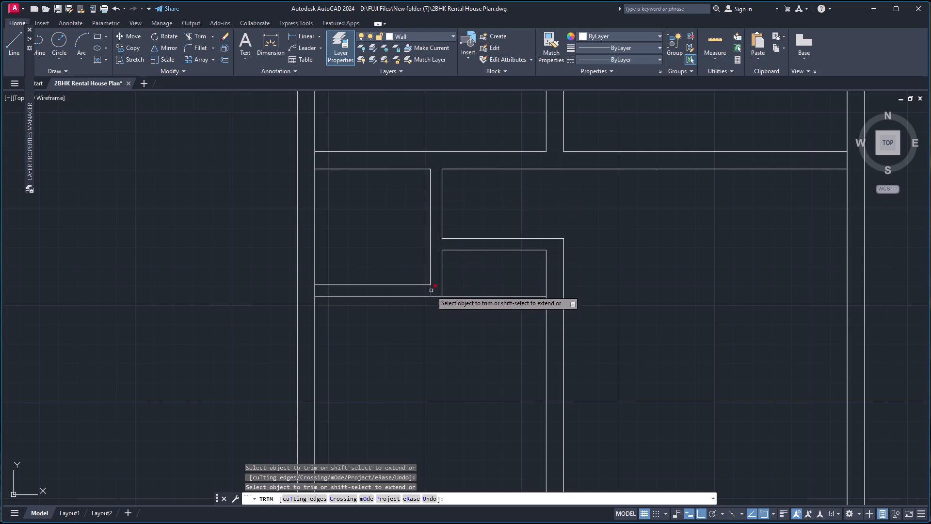
{"action": "left_click", "coordinate": [431, 291]}
{"action": "scroll", "coordinate": [546, 235], "scroll_direction": "down", "scroll_amount": 3}
{"action": "scroll", "coordinate": [631, 216], "scroll_direction": "up", "scroll_amount": 1}
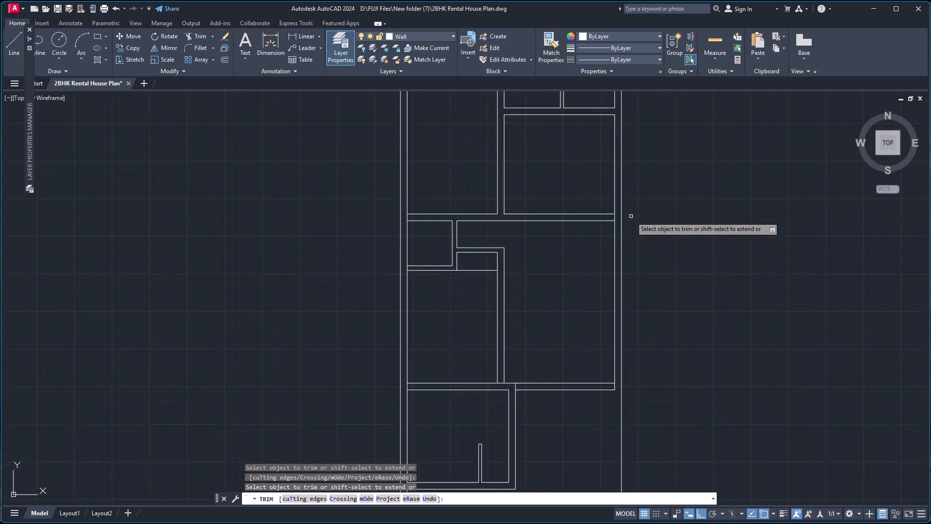
{"action": "scroll", "coordinate": [631, 216], "scroll_direction": "up", "scroll_amount": 1}
{"action": "scroll", "coordinate": [631, 216], "scroll_direction": "down", "scroll_amount": 2}
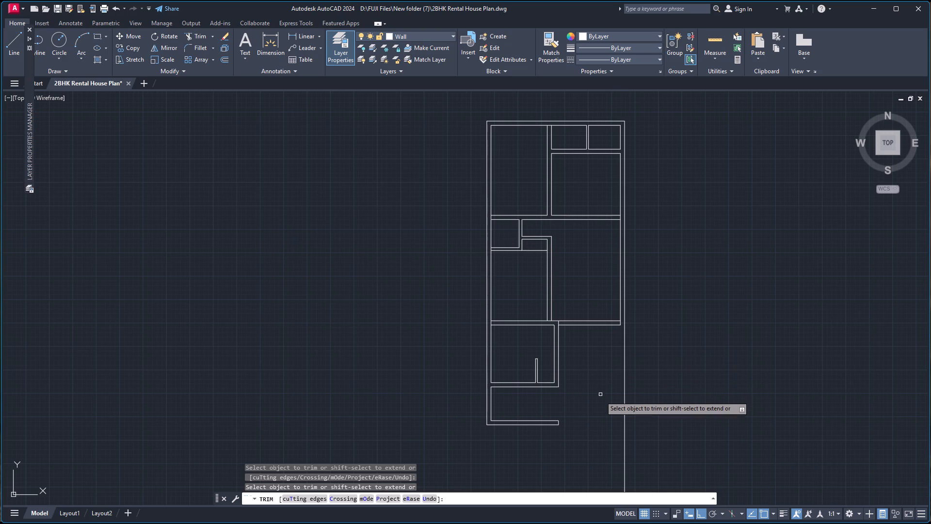
{"action": "scroll", "coordinate": [600, 397], "scroll_direction": "up", "scroll_amount": 1}
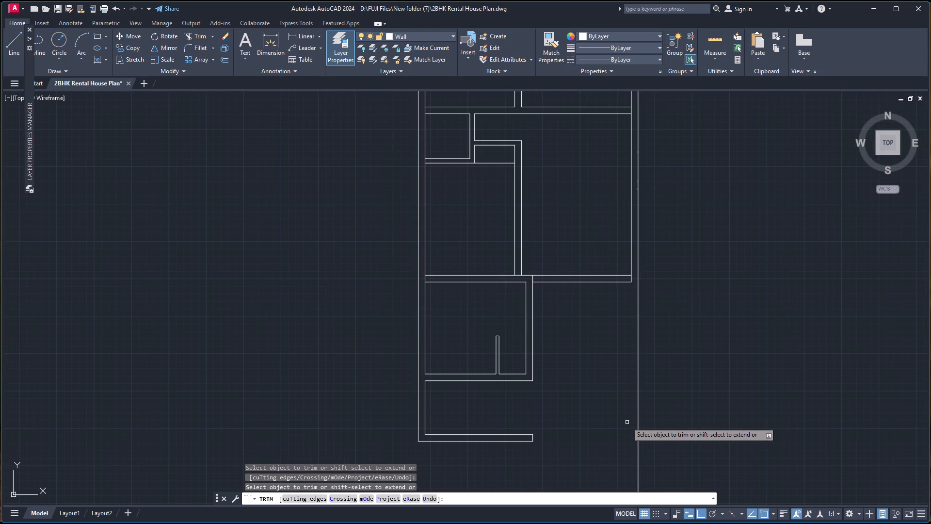
{"action": "key", "text": "space"}
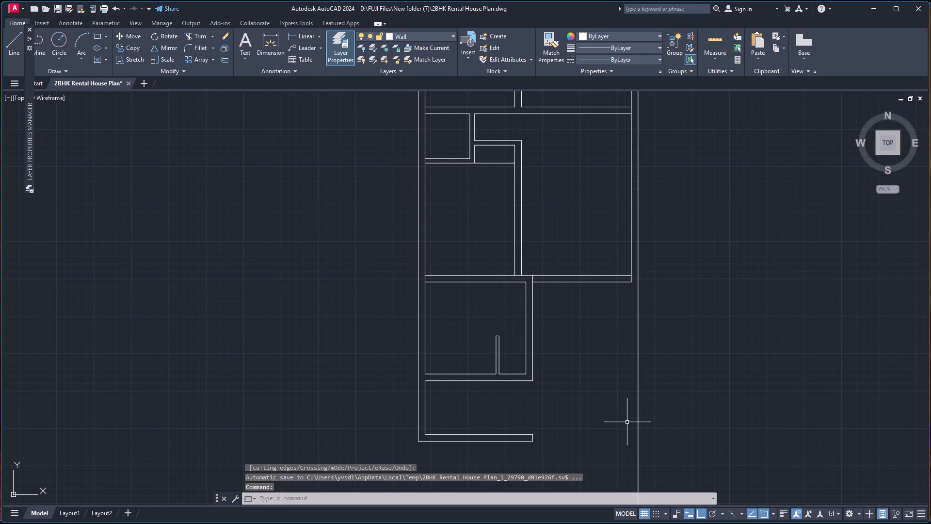
Draw a horizontal line from the bottom wall's lower right corner to the outer line of the right outer wall.
{"action": "key", "text": "l"}
{"action": "key", "text": "Return"}
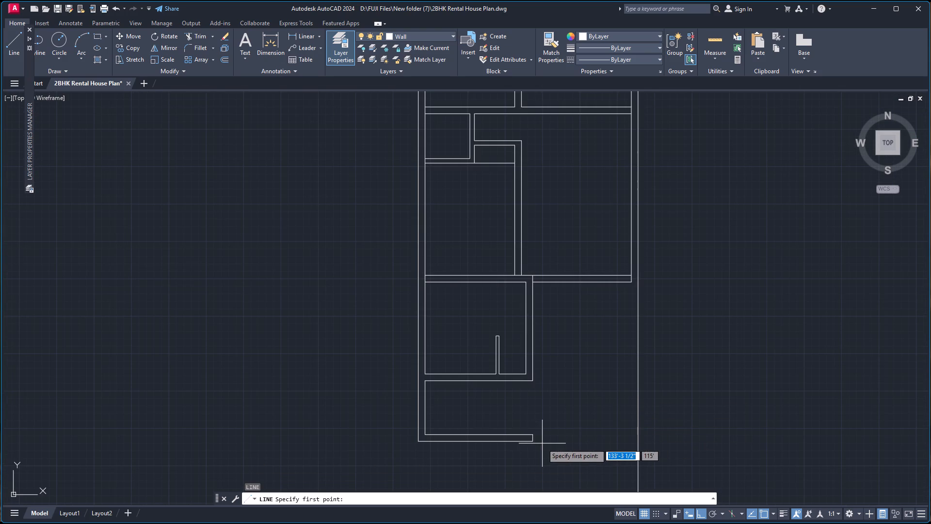
{"action": "scroll", "coordinate": [542, 444], "scroll_direction": "up", "scroll_amount": 3}
{"action": "left_click", "coordinate": [503, 433]}
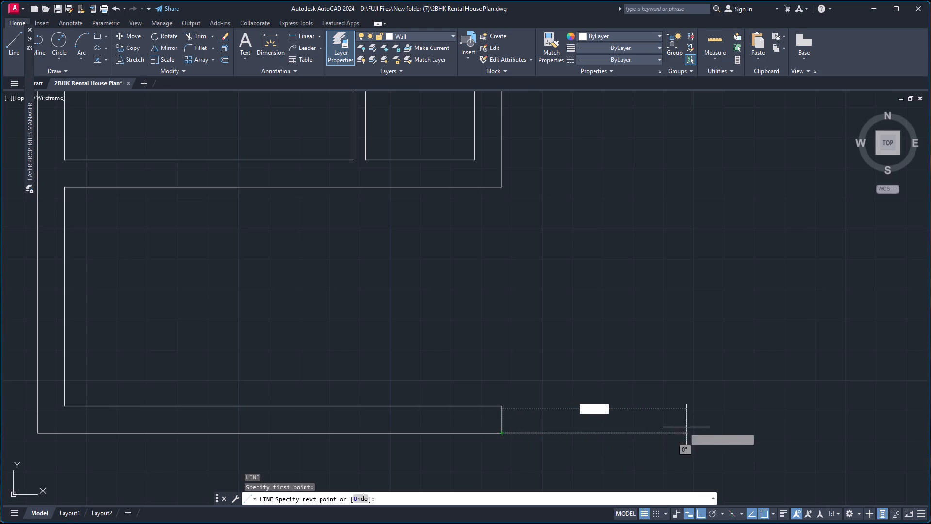
{"action": "scroll", "coordinate": [690, 429], "scroll_direction": "down", "scroll_amount": 3}
{"action": "scroll", "coordinate": [727, 430], "scroll_direction": "up", "scroll_amount": 3}
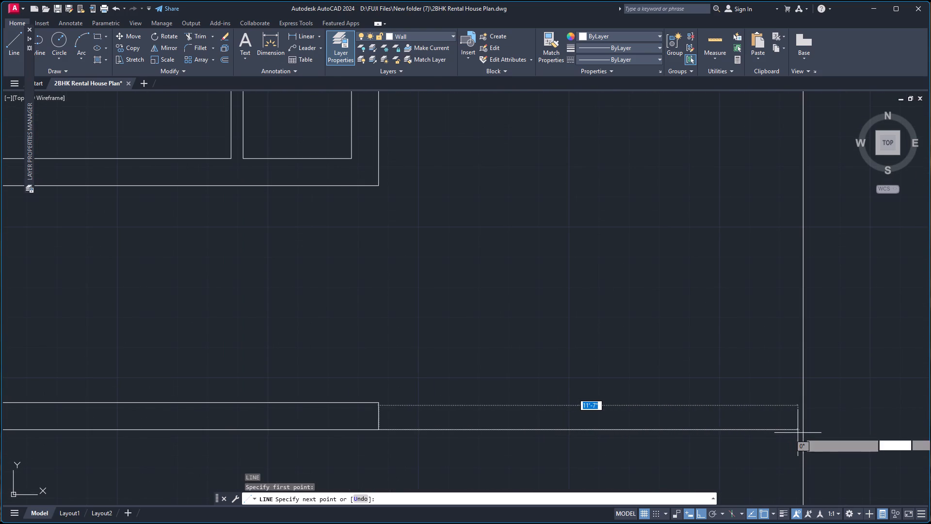
{"action": "left_click", "coordinate": [804, 428]}
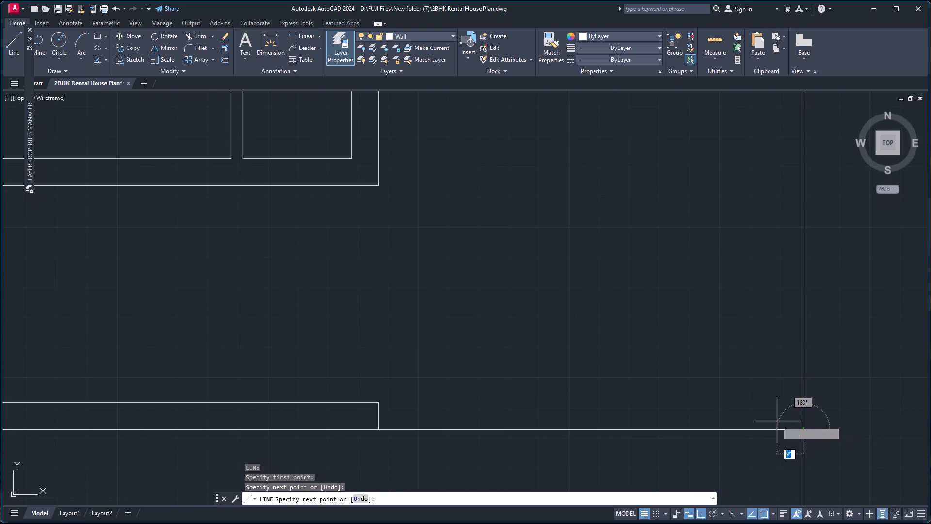
{"action": "key", "text": "space"}
Extend the middle horizontal wall's lower line to the right outer wall's outer line, and trim the inner line piece crossing that wall.
{"action": "scroll", "coordinate": [764, 269], "scroll_direction": "down", "scroll_amount": 4}
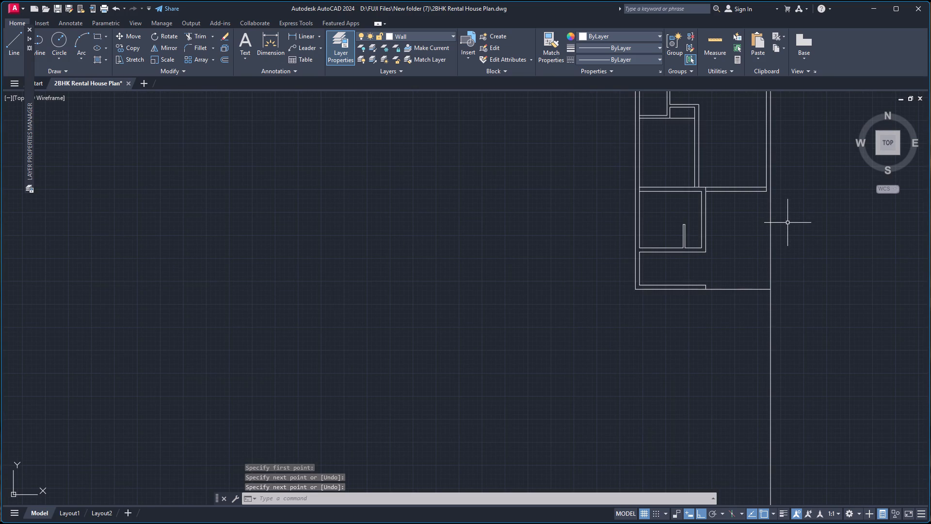
{"action": "scroll", "coordinate": [772, 193], "scroll_direction": "up", "scroll_amount": 4}
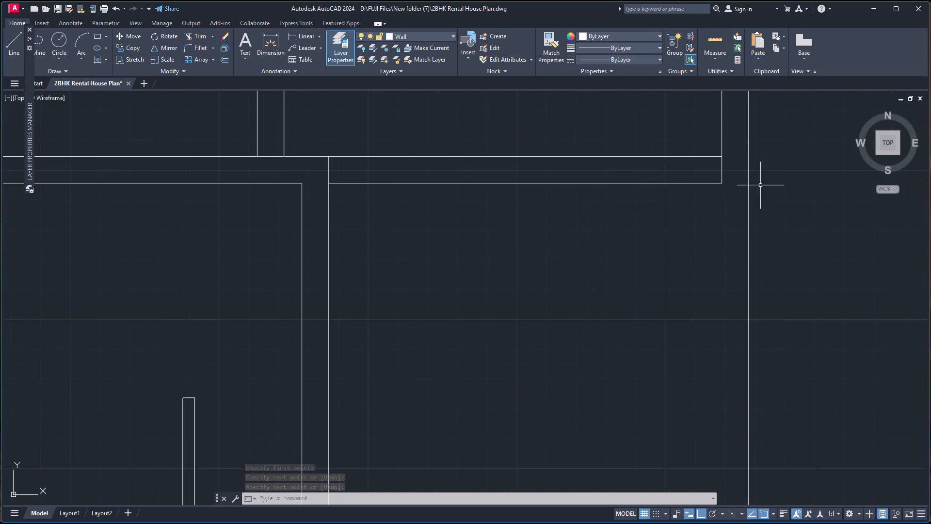
{"action": "scroll", "coordinate": [727, 166], "scroll_direction": "down", "scroll_amount": 3}
{"action": "scroll", "coordinate": [731, 161], "scroll_direction": "up", "scroll_amount": 2}
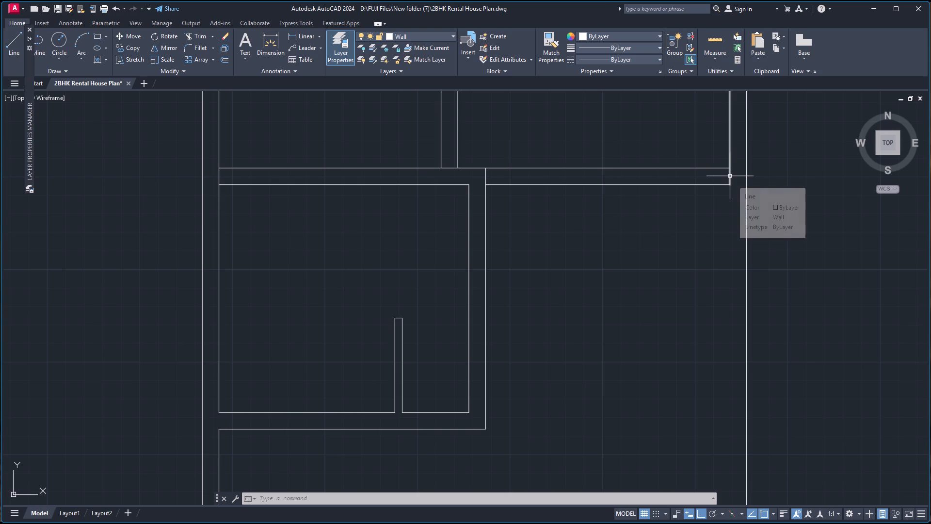
{"action": "key", "text": "e"}
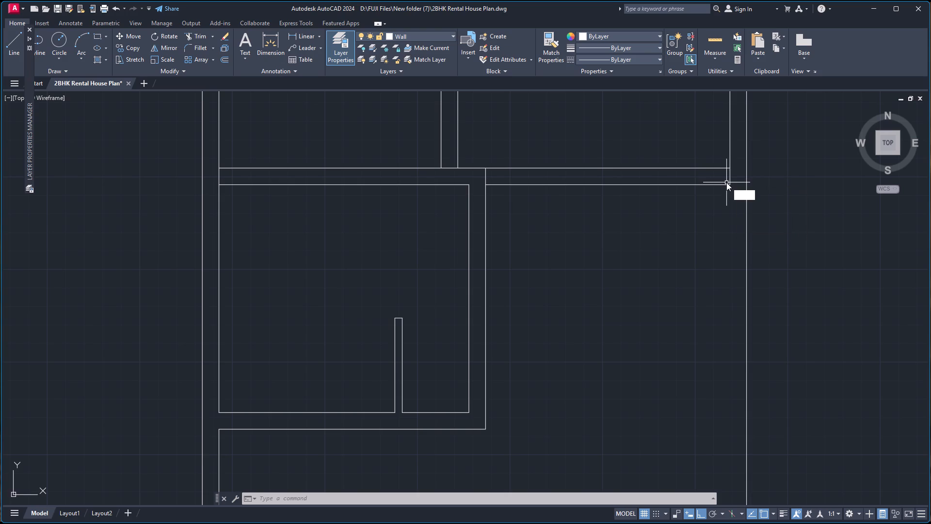
{"action": "key", "text": "x"}
{"action": "key", "text": "Return"}
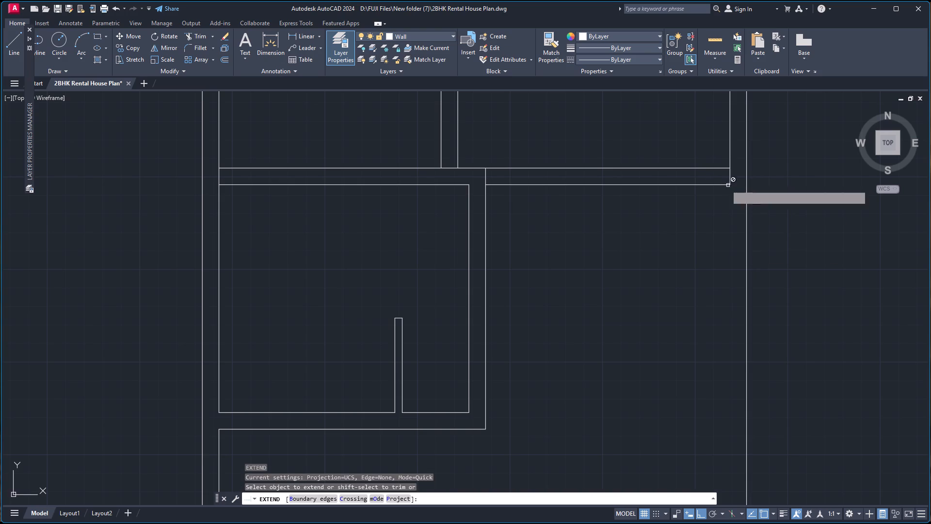
{"action": "left_click", "coordinate": [723, 184]}
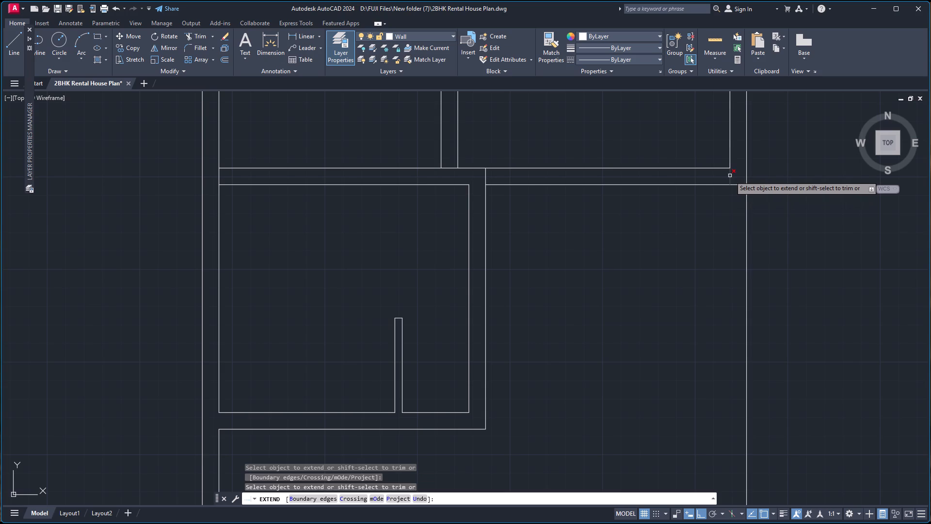
{"action": "left_click", "coordinate": [730, 177], "text": "shift"}
Trim the right outer wall's outer line below the new bottom boundary line.
{"action": "scroll", "coordinate": [732, 173], "scroll_direction": "down", "scroll_amount": 4}
{"action": "scroll", "coordinate": [759, 203], "scroll_direction": "up", "scroll_amount": 2}
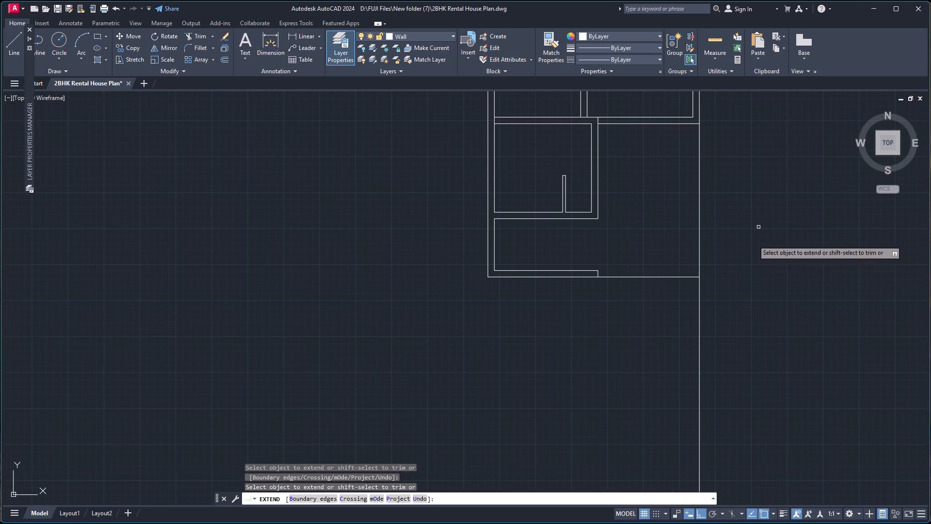
{"action": "left_click", "coordinate": [689, 321], "text": "shift"}
{"action": "left_click", "coordinate": [726, 321], "text": "shift"}
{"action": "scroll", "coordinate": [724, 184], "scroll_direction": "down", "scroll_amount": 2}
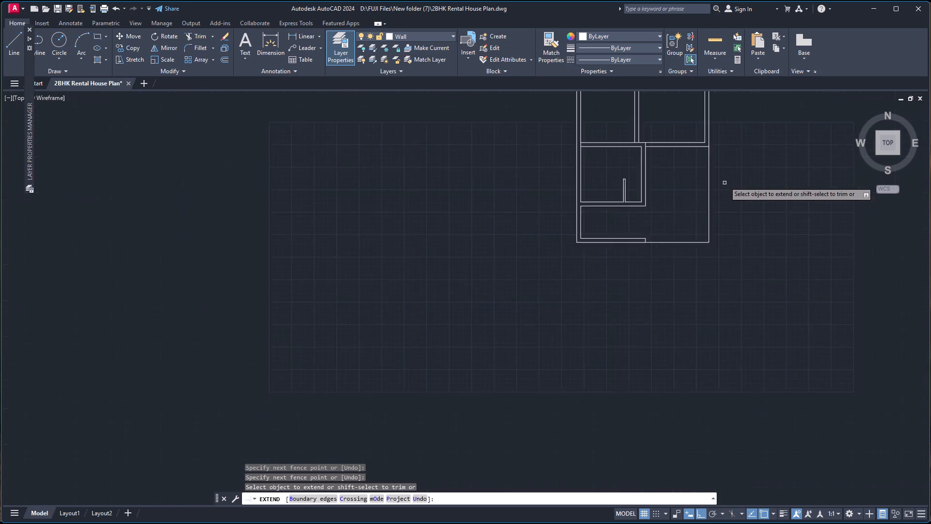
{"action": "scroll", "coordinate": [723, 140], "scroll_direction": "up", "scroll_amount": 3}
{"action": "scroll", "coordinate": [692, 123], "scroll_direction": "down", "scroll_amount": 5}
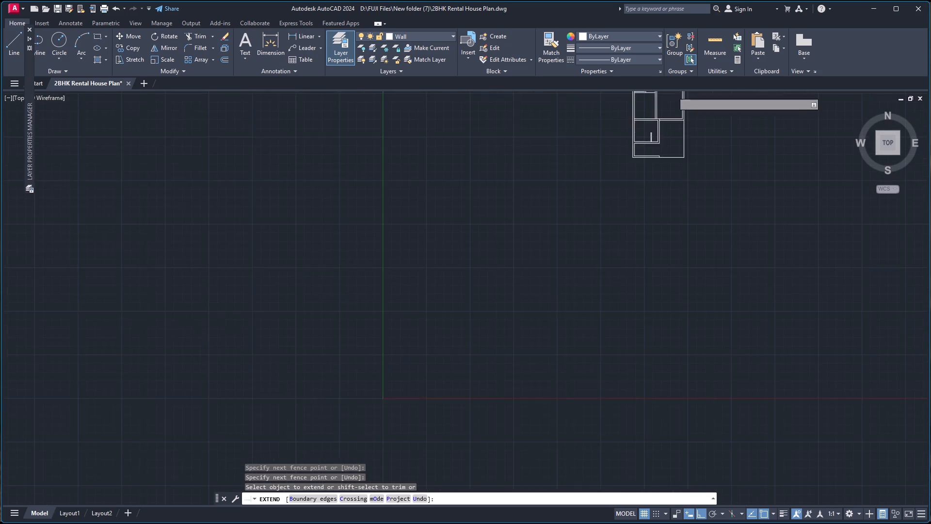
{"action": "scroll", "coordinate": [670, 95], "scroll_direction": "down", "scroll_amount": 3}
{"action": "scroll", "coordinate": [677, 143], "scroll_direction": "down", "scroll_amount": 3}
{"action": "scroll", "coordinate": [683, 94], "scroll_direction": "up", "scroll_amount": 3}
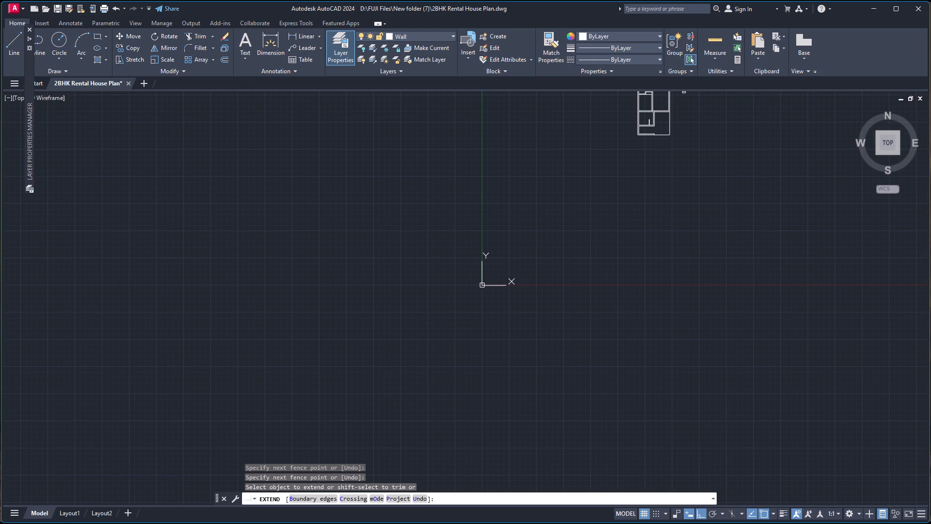
Finish extending and examine the wall layout of the whole floor plan, including the open front area.
{"action": "scroll", "coordinate": [684, 90], "scroll_direction": "up", "scroll_amount": 2}
{"action": "scroll", "coordinate": [639, 120], "scroll_direction": "up", "scroll_amount": 4}
{"action": "scroll", "coordinate": [643, 100], "scroll_direction": "down", "scroll_amount": 8}
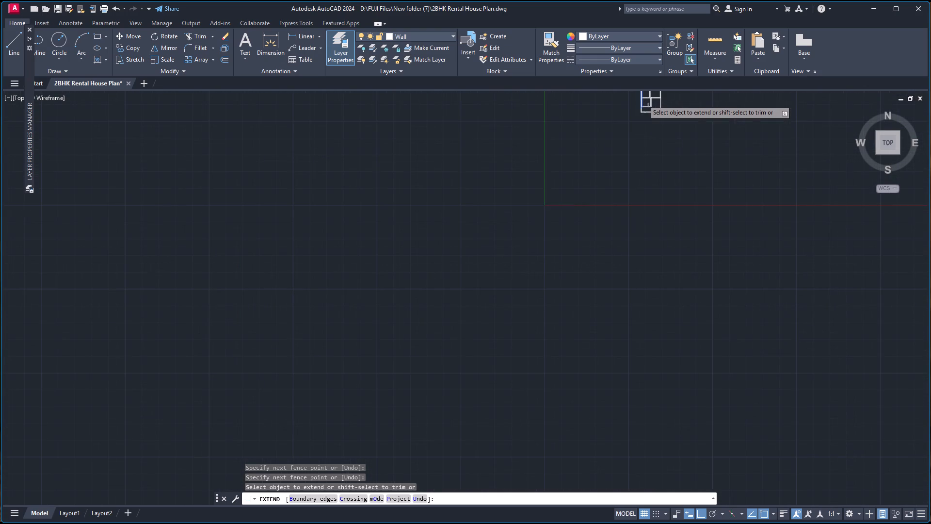
{"action": "scroll", "coordinate": [643, 100], "scroll_direction": "down", "scroll_amount": 1}
{"action": "key", "text": "Escape"}
{"action": "key", "text": "p"}
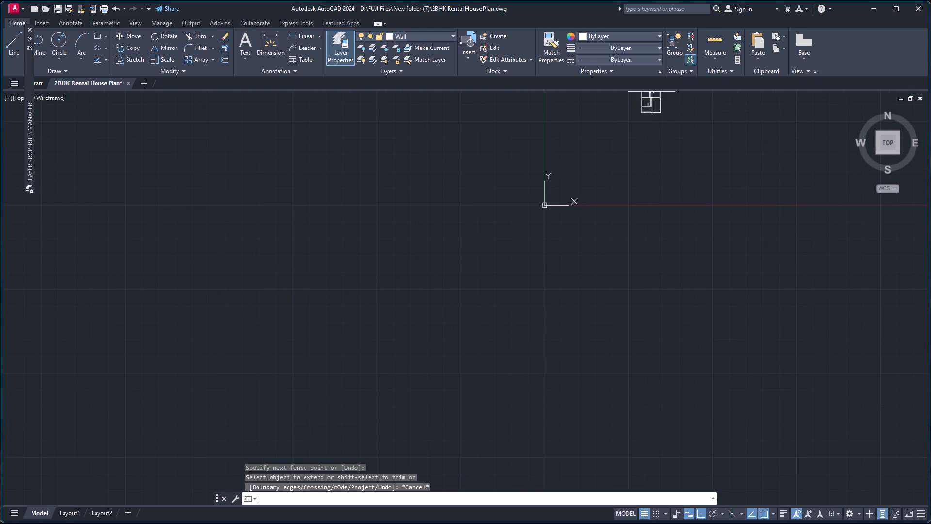
{"action": "key", "text": "Return"}
{"action": "left_click_drag", "start_coordinate": [683, 136], "coordinate": [647, 326]}
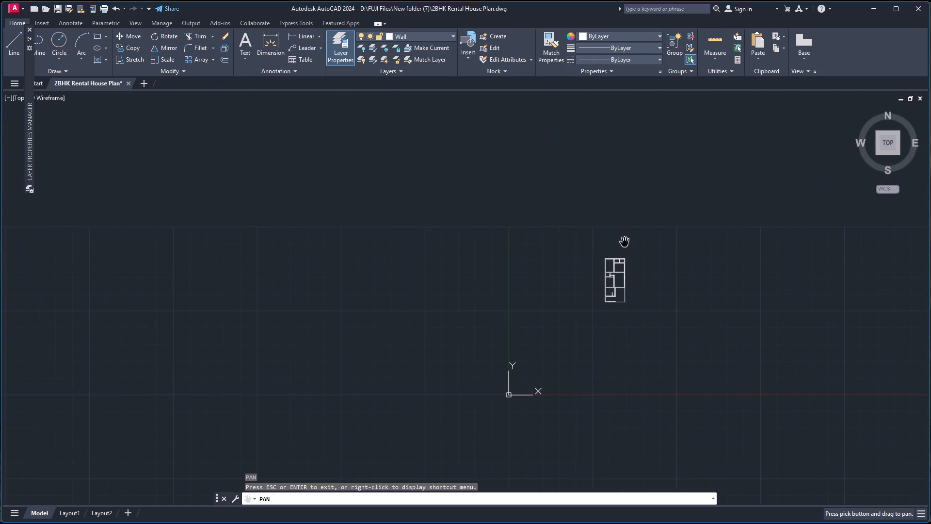
{"action": "scroll", "coordinate": [624, 235], "scroll_direction": "up", "scroll_amount": 3}
{"action": "scroll", "coordinate": [613, 365], "scroll_direction": "down", "scroll_amount": 1}
{"action": "scroll", "coordinate": [594, 454], "scroll_direction": "up", "scroll_amount": 2}
{"action": "key", "text": "Escape"}
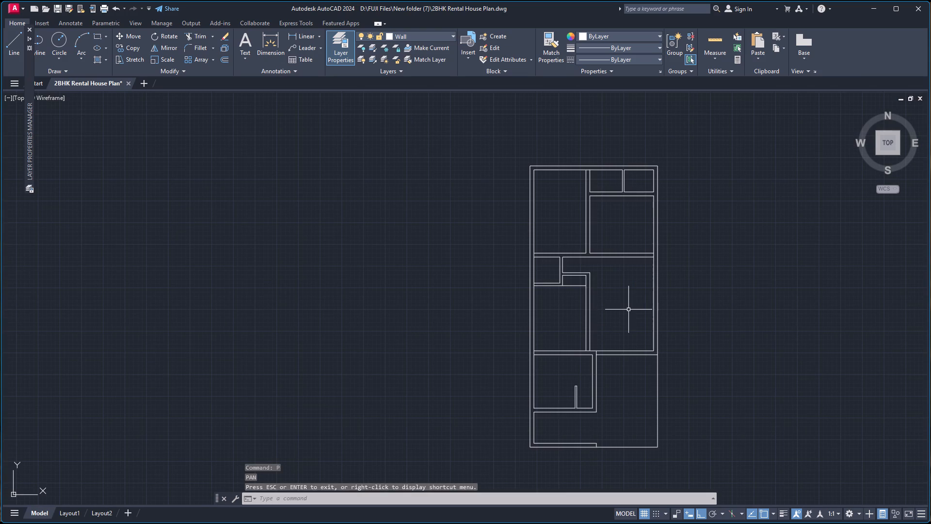
{"action": "scroll", "coordinate": [630, 309], "scroll_direction": "up", "scroll_amount": 1}
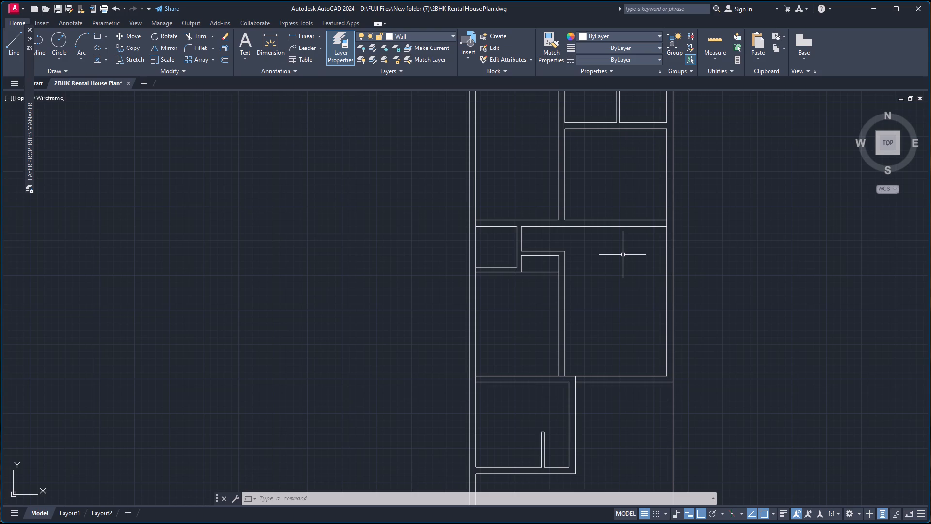
{"action": "scroll", "coordinate": [609, 281], "scroll_direction": "down", "scroll_amount": 3}
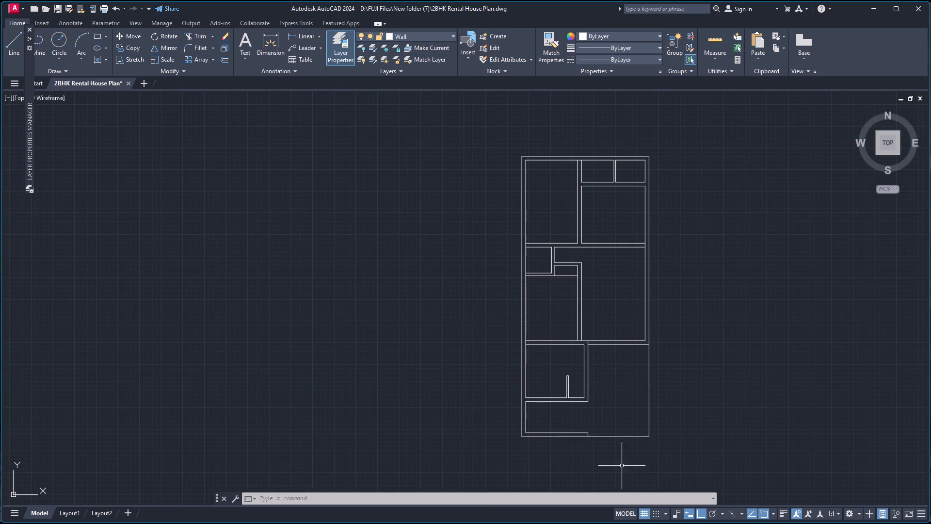
{"action": "scroll", "coordinate": [603, 371], "scroll_direction": "up", "scroll_amount": 2}
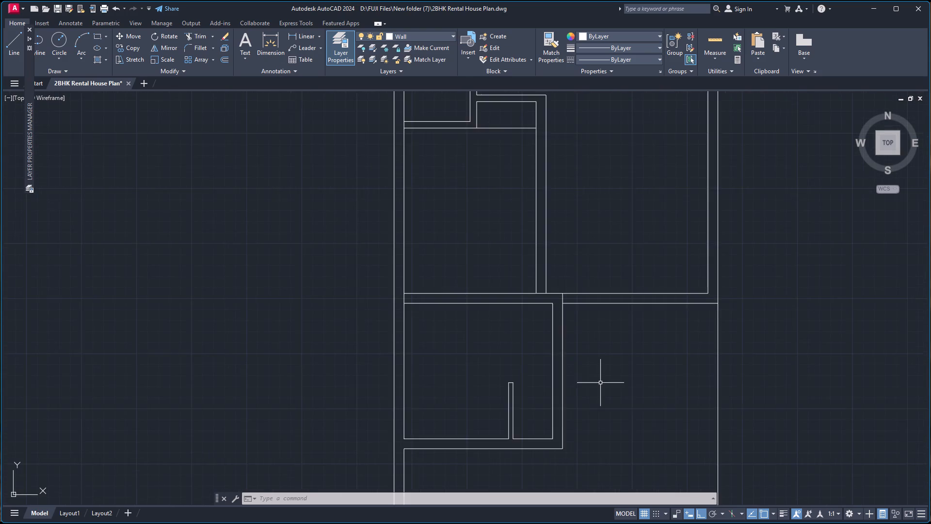
{"action": "scroll", "coordinate": [600, 383], "scroll_direction": "down", "scroll_amount": 1}
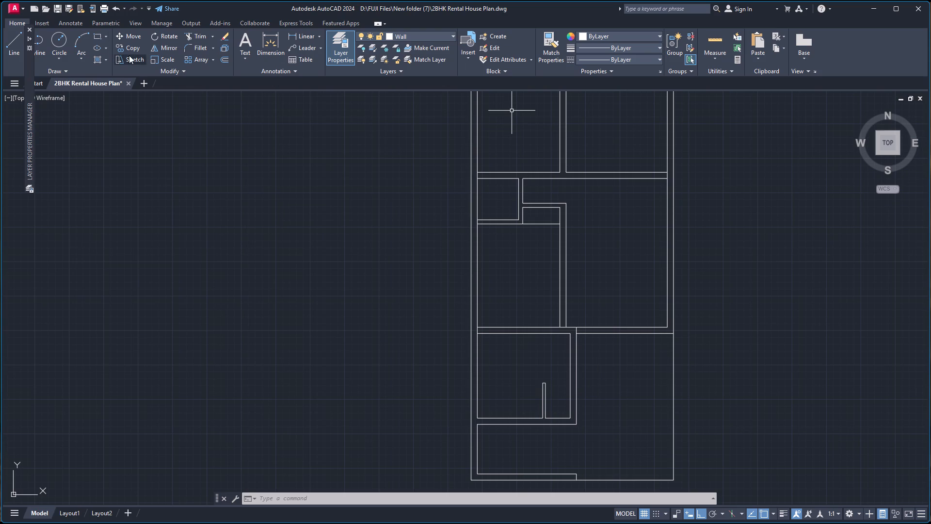
Create a layer named Steps with index colour 50 and make it the current layer.
{"action": "left_click", "coordinate": [30, 38]}
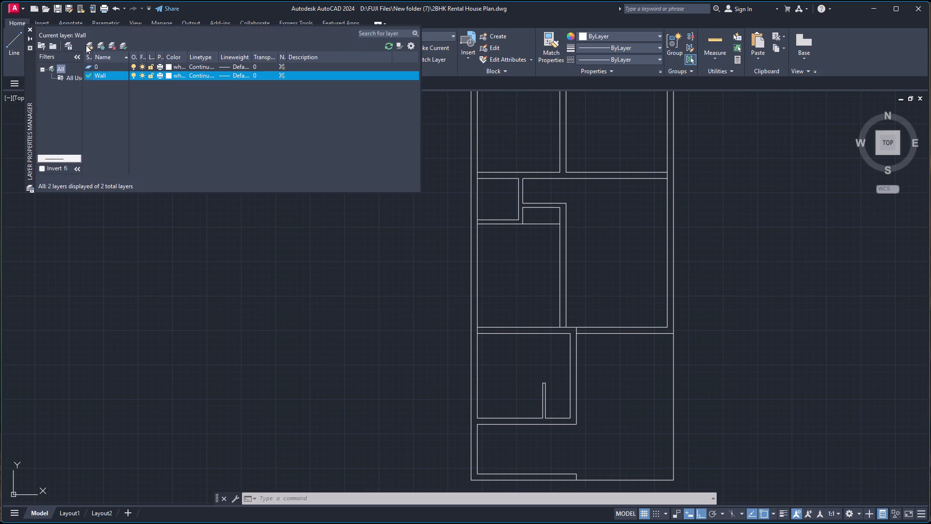
{"action": "left_click", "coordinate": [87, 46]}
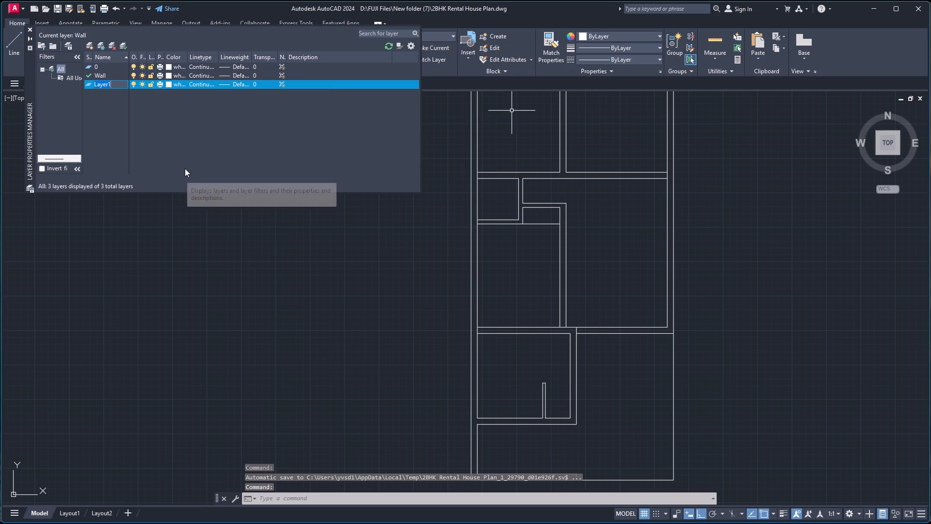
{"action": "type", "text": "steps"}
{"action": "key", "text": "Return"}
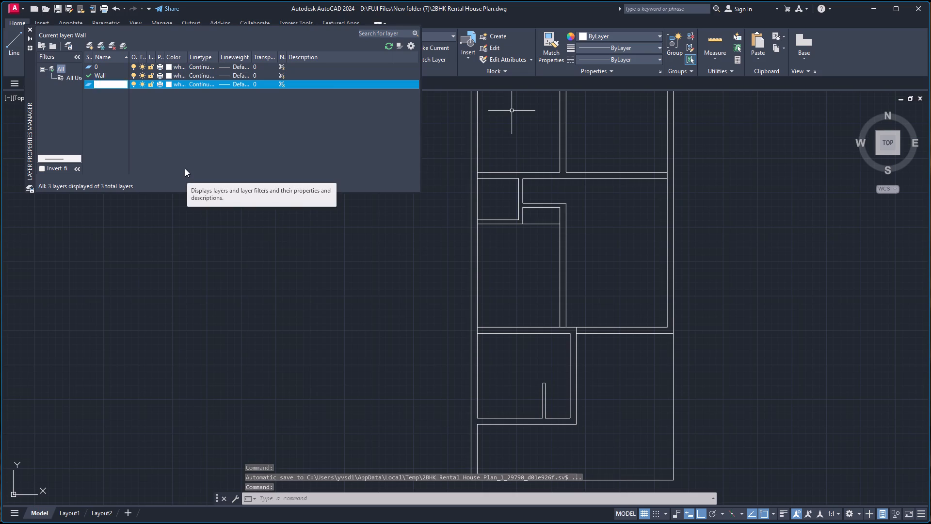
{"action": "left_click", "coordinate": [170, 86]}
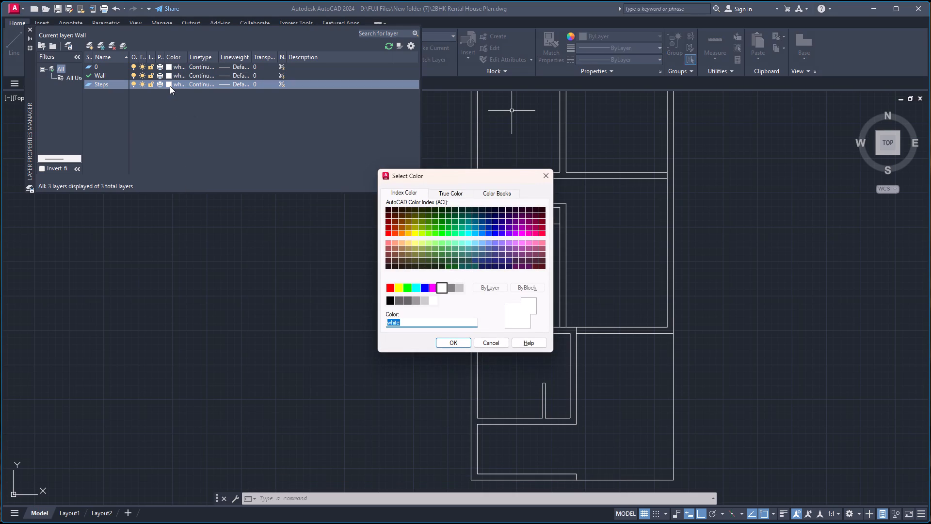
{"action": "left_click", "coordinate": [415, 233]}
{"action": "left_click", "coordinate": [458, 343]}
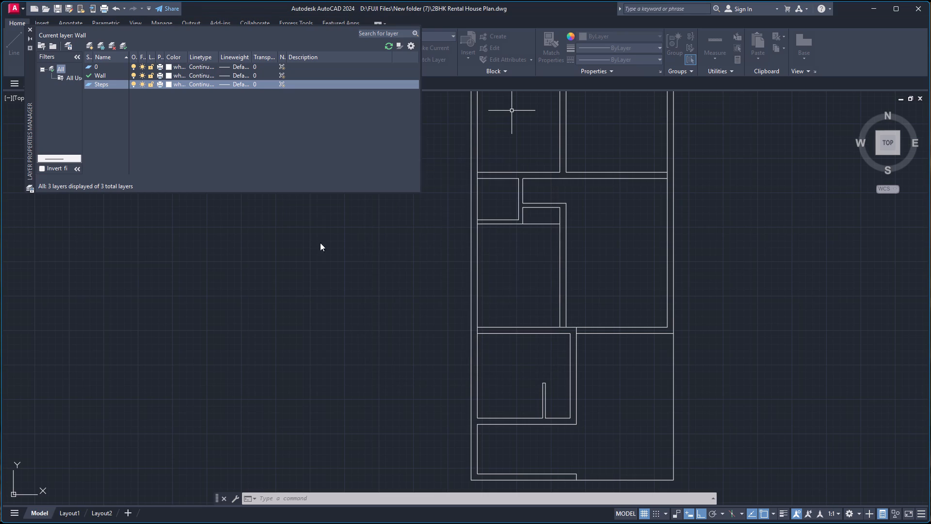
{"action": "left_click", "coordinate": [127, 45]}
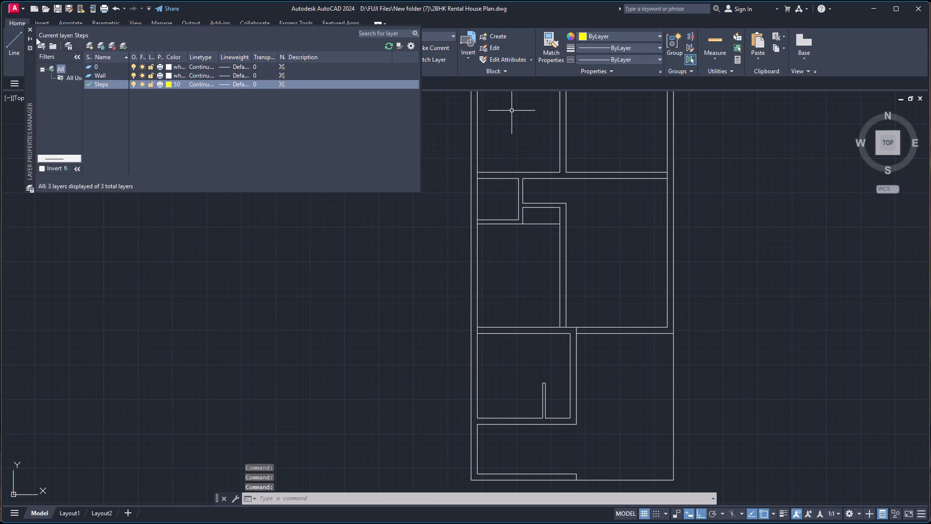
{"action": "left_click", "coordinate": [31, 39]}
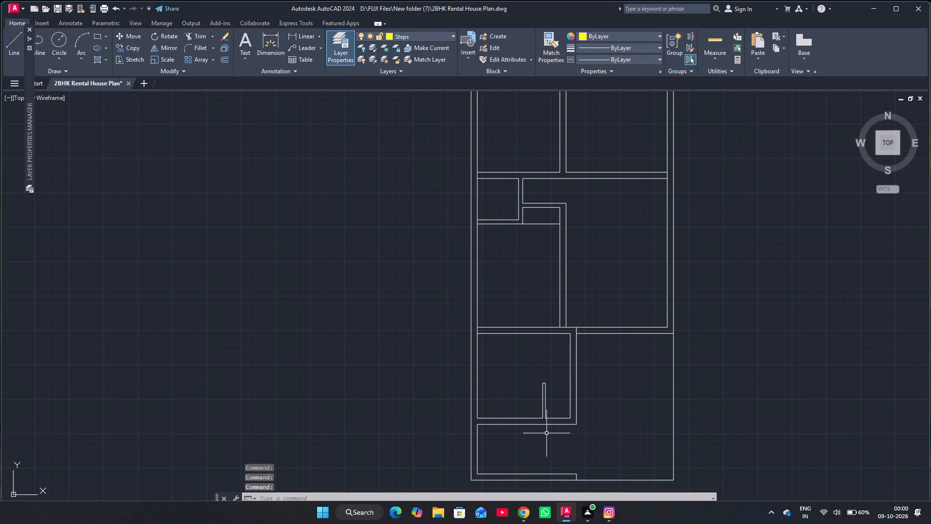
Draw a vertical step line about 6' long between the two horizontal walls of the bottom-left space, near its open right end.
{"action": "scroll", "coordinate": [556, 362], "scroll_direction": "down", "scroll_amount": 2}
{"action": "scroll", "coordinate": [562, 444], "scroll_direction": "up", "scroll_amount": 1}
{"action": "scroll", "coordinate": [532, 325], "scroll_direction": "up", "scroll_amount": 1}
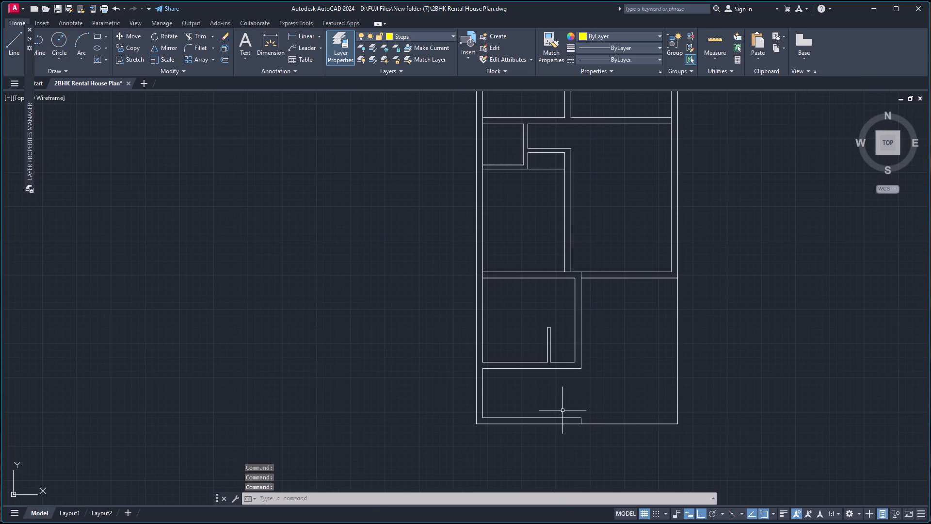
{"action": "scroll", "coordinate": [562, 411], "scroll_direction": "up", "scroll_amount": 3}
{"action": "key", "text": "l"}
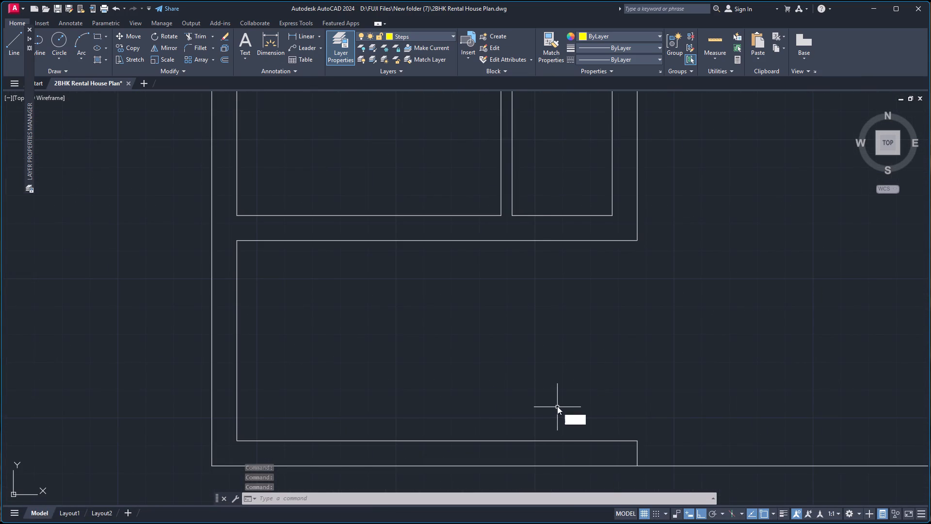
{"action": "key", "text": "Return"}
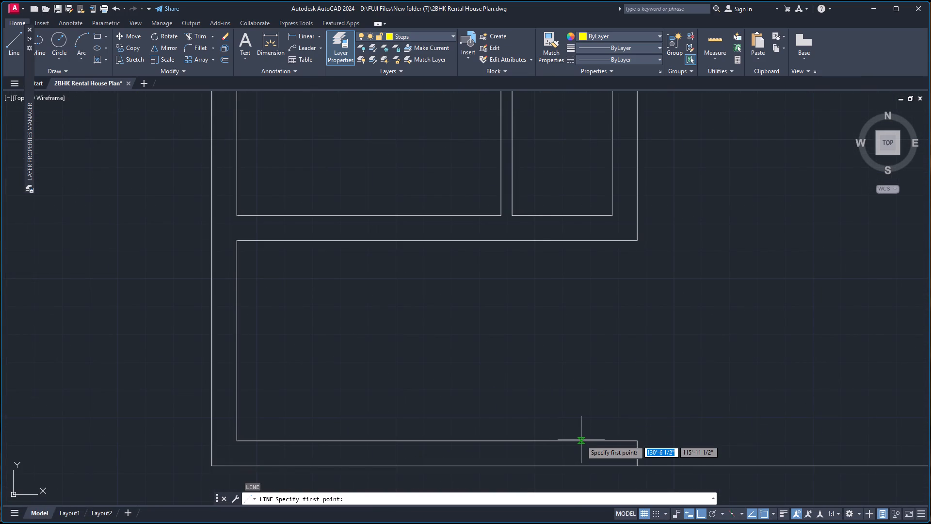
{"action": "left_click", "coordinate": [577, 441]}
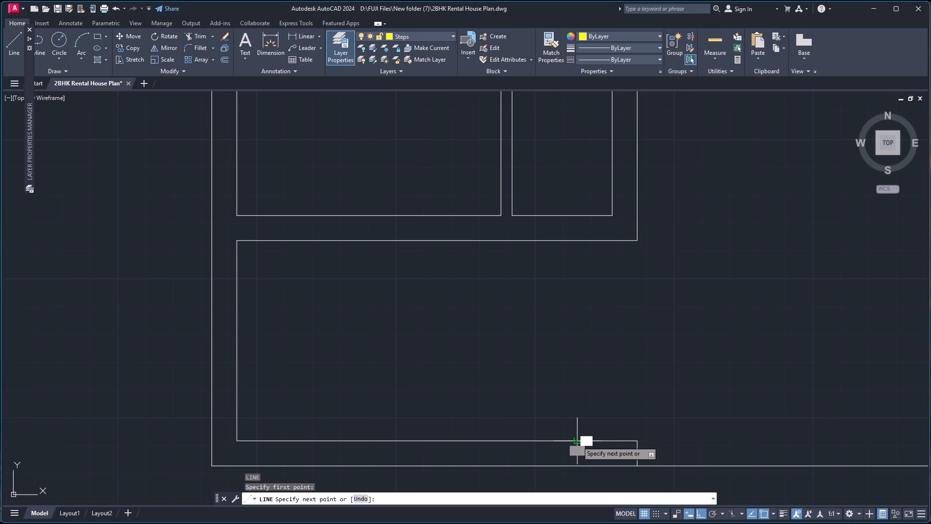
{"action": "left_click", "coordinate": [579, 239]}
{"action": "key", "text": "space"}
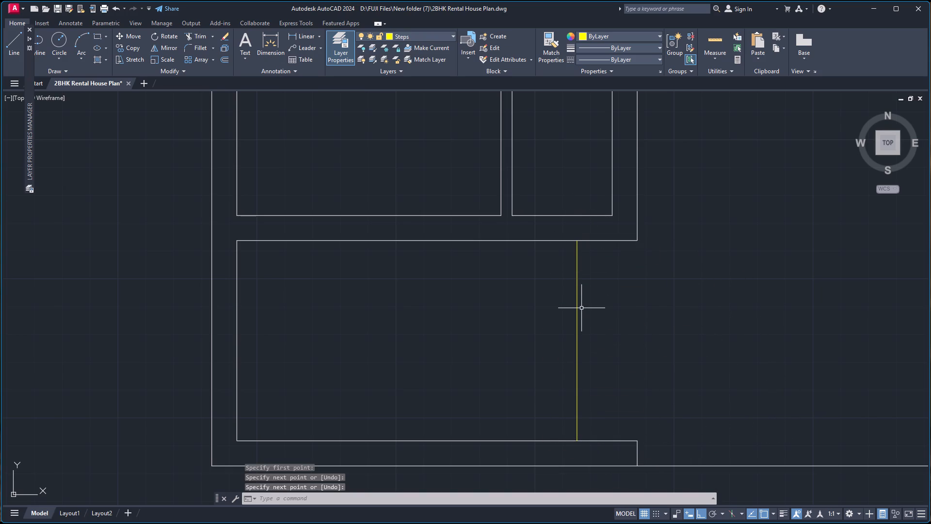
Copy the vertical step line leftward as an array of 10 items spaced 10" apart.
{"action": "key", "text": "o"}
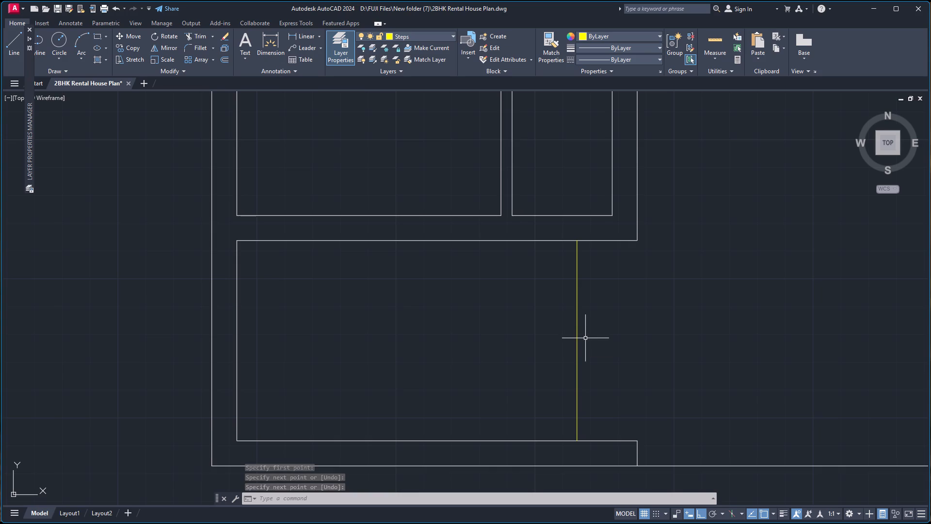
{"action": "key", "text": "BackSpace"}
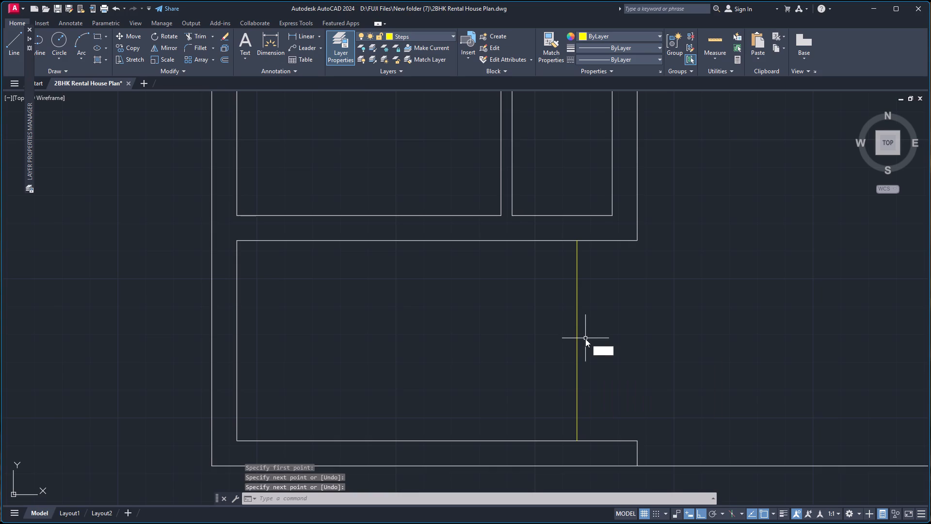
{"action": "type", "text": "co"}
{"action": "key", "text": "Return"}
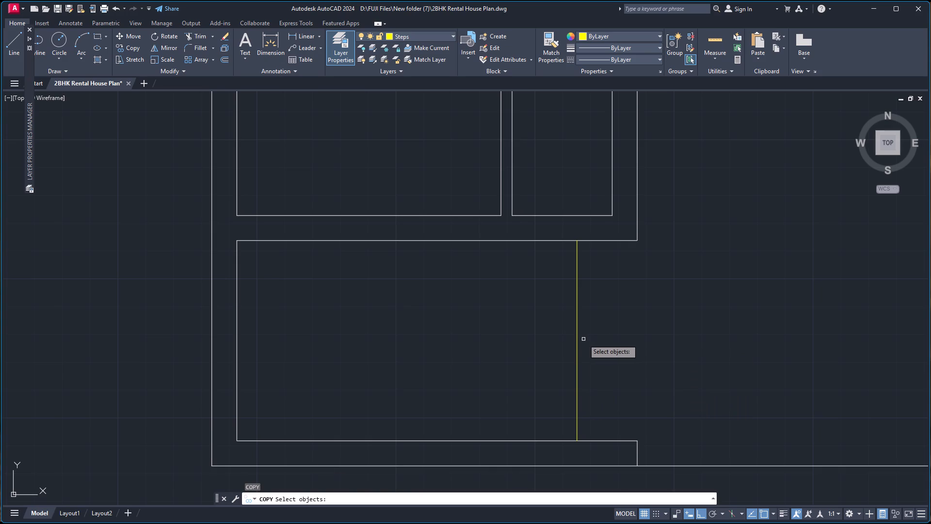
{"action": "left_click", "coordinate": [578, 341]}
{"action": "key", "text": "Return"}
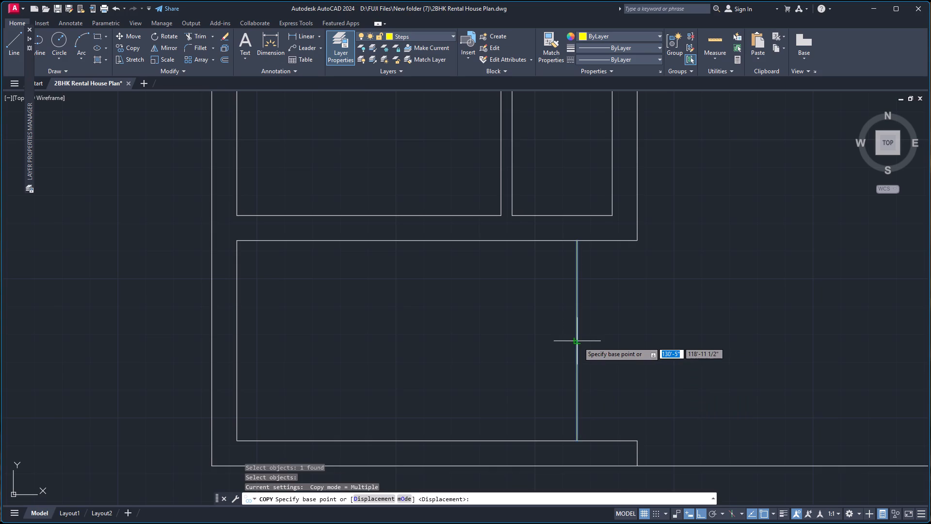
{"action": "left_click", "coordinate": [578, 342]}
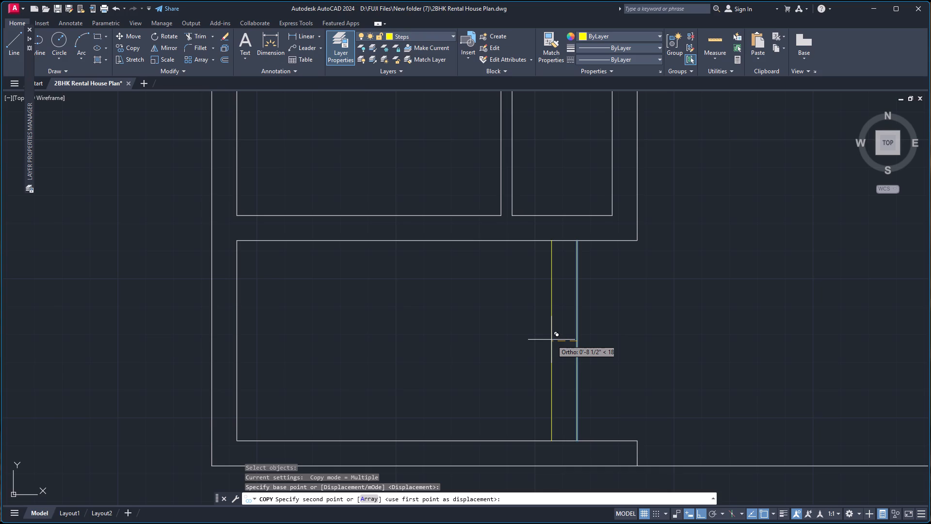
{"action": "type", "text": "10"}
{"action": "key", "text": "BackSpace"}
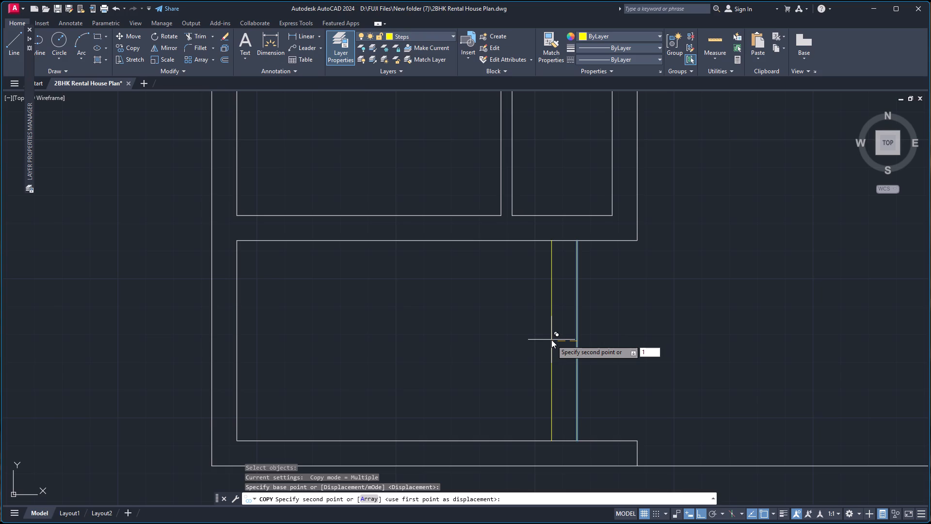
{"action": "key", "text": "BackSpace"}
{"action": "key", "text": "BackSpace"}
{"action": "key", "text": "a"}
{"action": "key", "text": "Return"}
{"action": "type", "text": "10"}
{"action": "key", "text": "Return"}
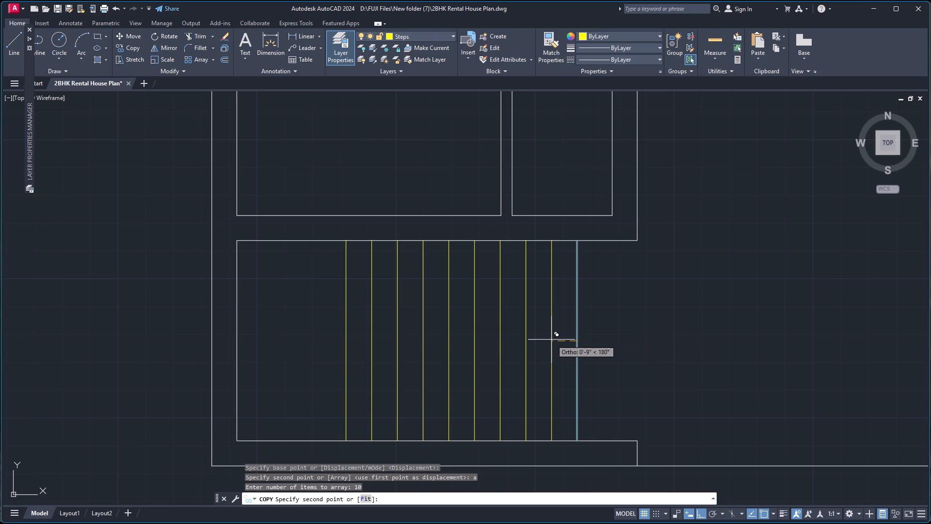
{"action": "type", "text": "10"}
{"action": "key", "text": "Return"}
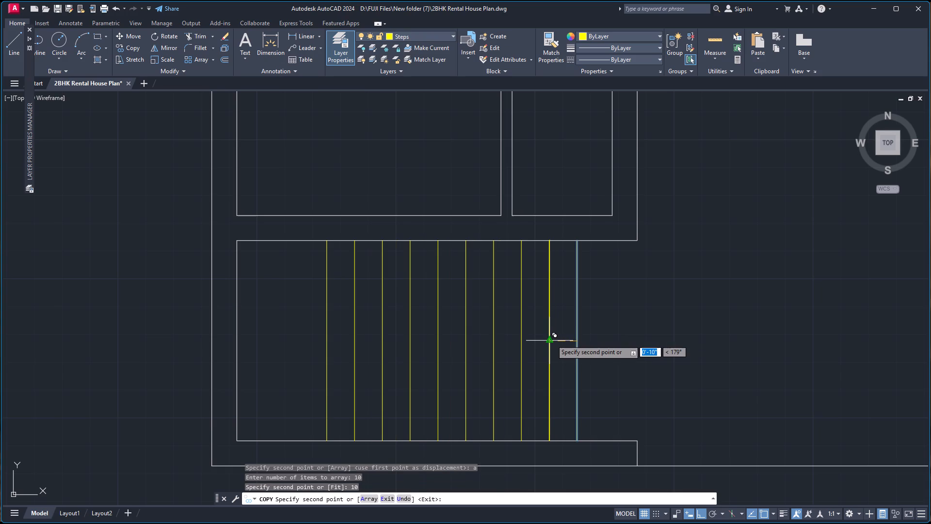
{"action": "key", "text": "Escape"}
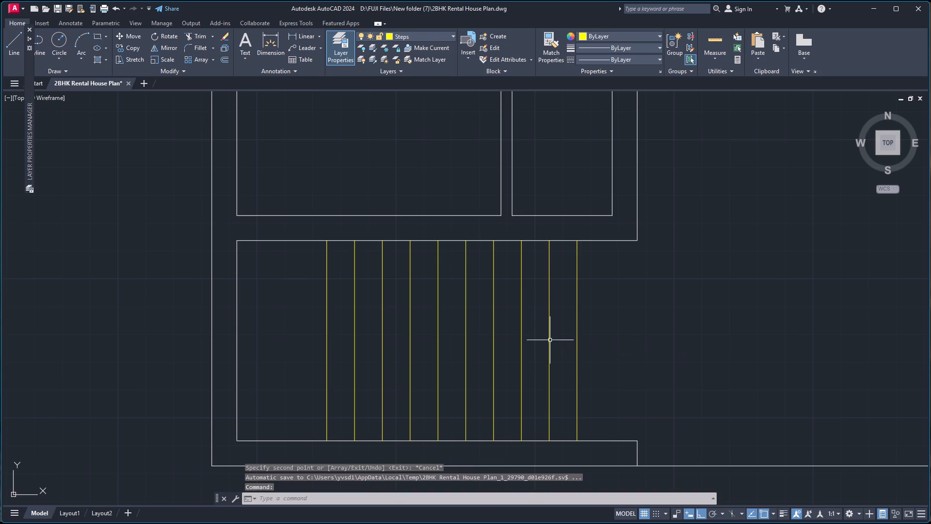
Draw a horizontal line through the steps from the rightmost step line's midpoint to the leftmost one's midpoint.
{"action": "key", "text": "l"}
{"action": "key", "text": "Return"}
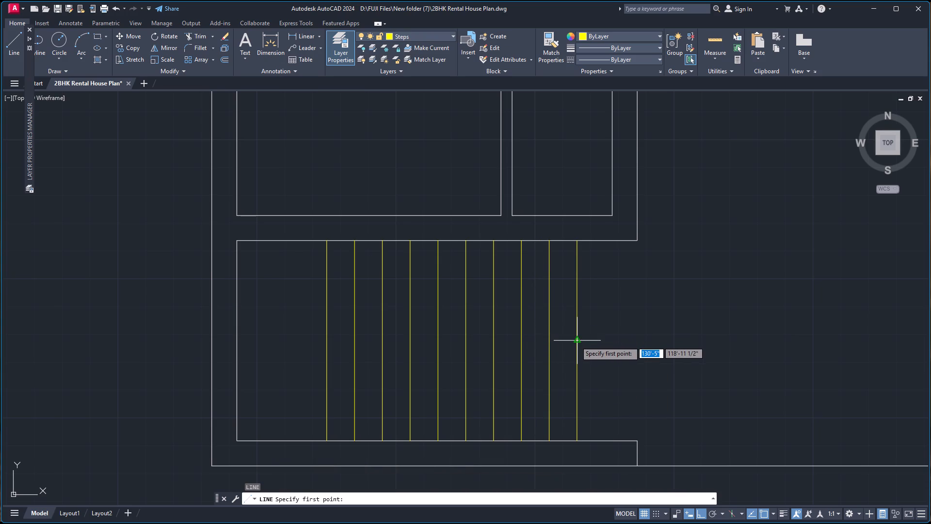
{"action": "left_click", "coordinate": [576, 341]}
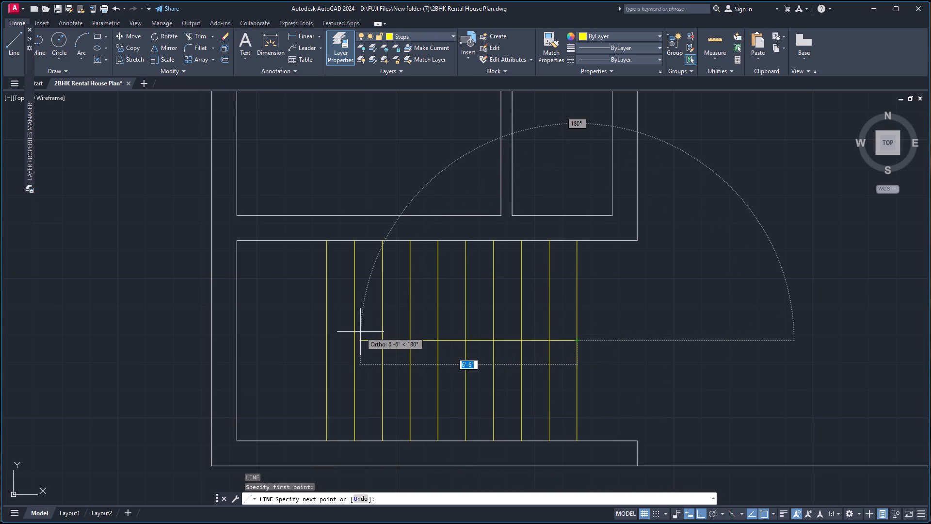
{"action": "left_click", "coordinate": [326, 340]}
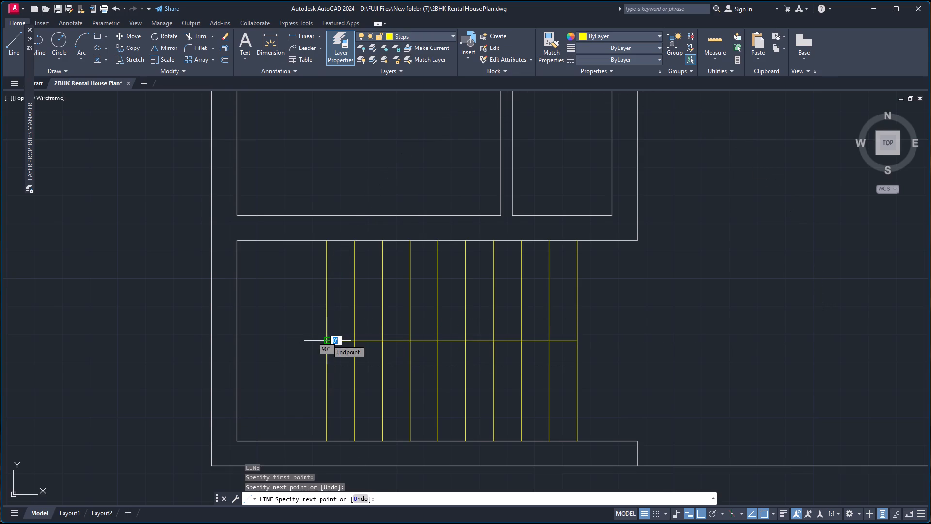
{"action": "key", "text": "space"}
{"action": "scroll", "coordinate": [433, 344], "scroll_direction": "down", "scroll_amount": 3}
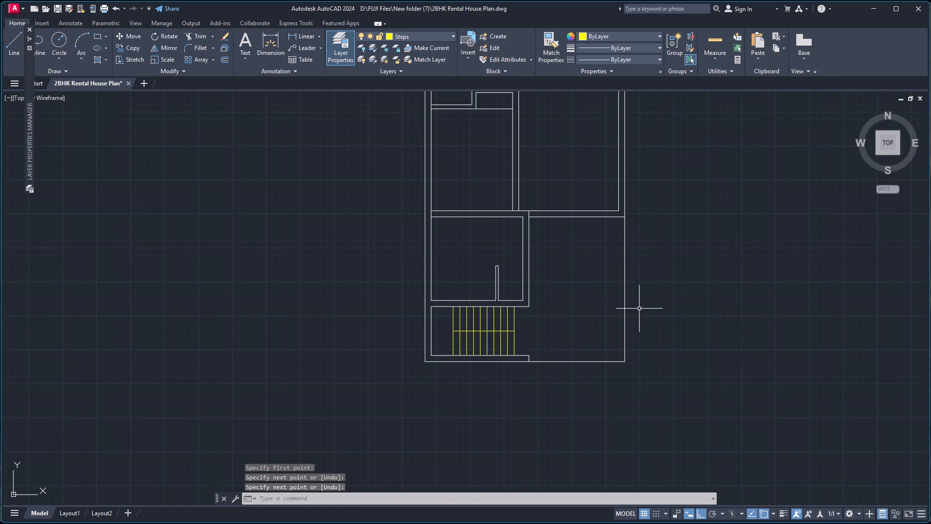
Make the Wall layer the current layer.
{"action": "scroll", "coordinate": [648, 263], "scroll_direction": "down", "scroll_amount": 1}
{"action": "scroll", "coordinate": [657, 169], "scroll_direction": "down", "scroll_amount": 2}
{"action": "scroll", "coordinate": [665, 138], "scroll_direction": "up", "scroll_amount": 2}
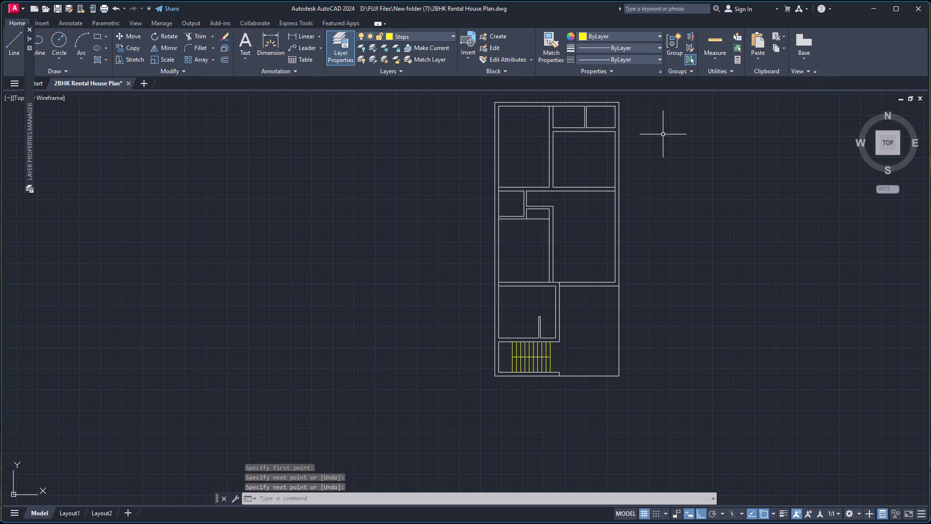
{"action": "left_click", "coordinate": [427, 37]}
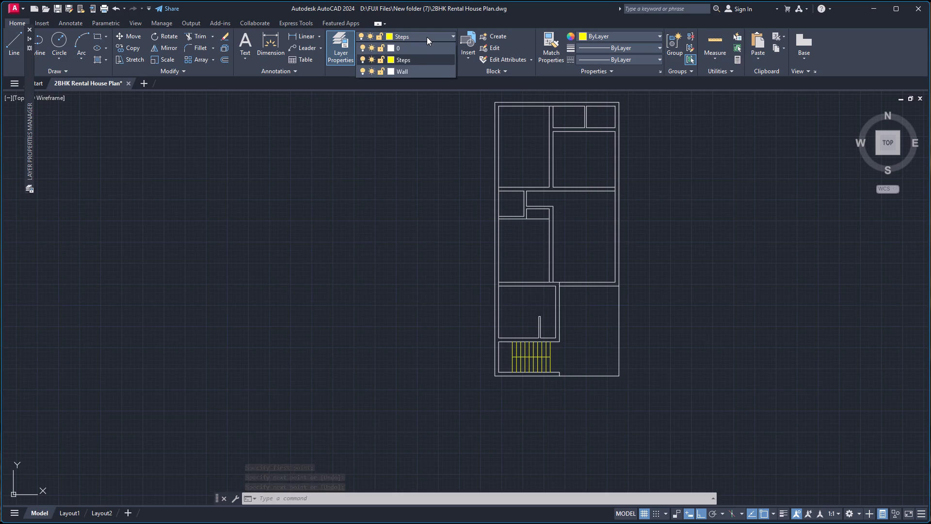
{"action": "left_click", "coordinate": [427, 37]}
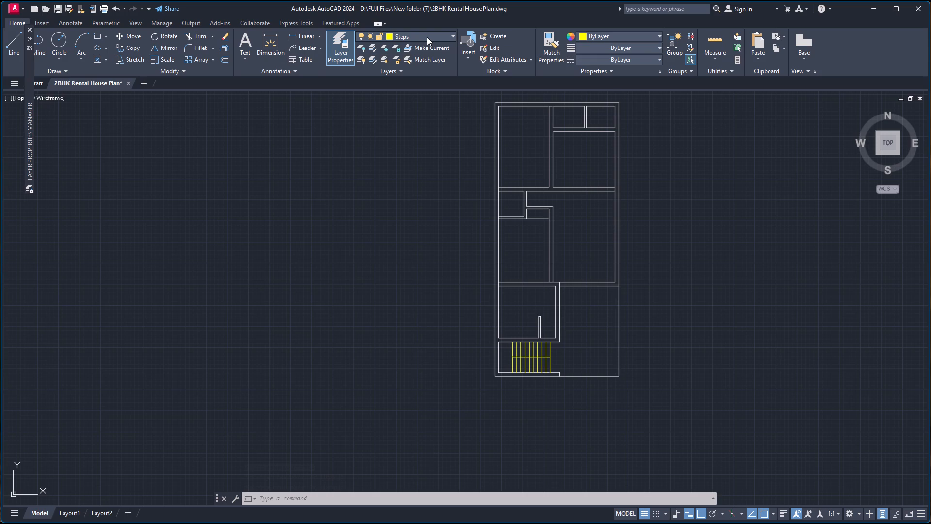
{"action": "scroll", "coordinate": [427, 37], "scroll_direction": "down", "scroll_amount": 1}
Close the layer properties palette, keeping Wall as the current layer.
{"action": "scroll", "coordinate": [505, 171], "scroll_direction": "down", "scroll_amount": 4}
{"action": "scroll", "coordinate": [559, 101], "scroll_direction": "down", "scroll_amount": 1}
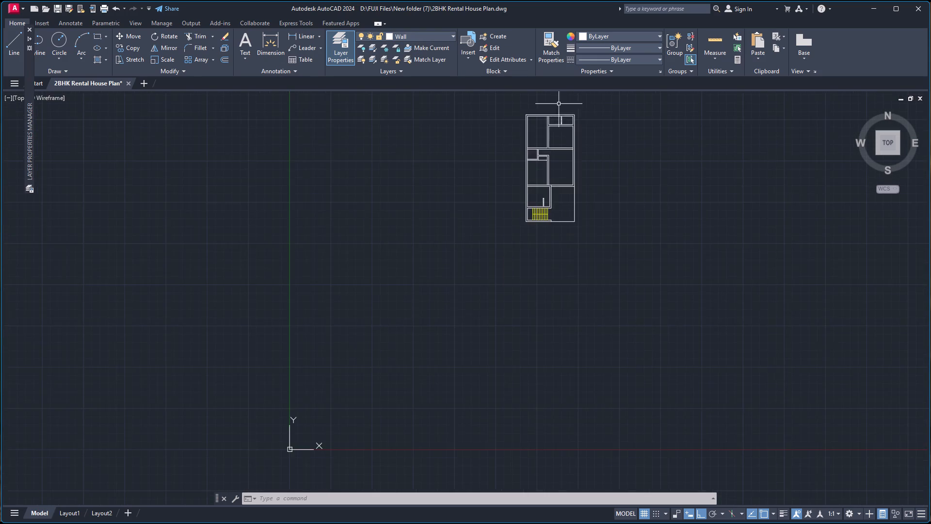
{"action": "scroll", "coordinate": [556, 109], "scroll_direction": "up", "scroll_amount": 3}
{"action": "scroll", "coordinate": [530, 138], "scroll_direction": "up", "scroll_amount": 2}
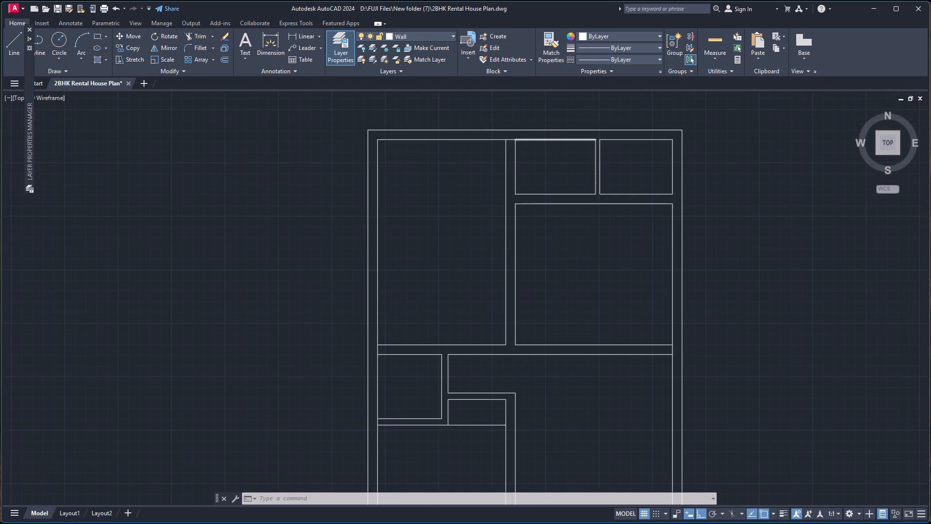
{"action": "scroll", "coordinate": [530, 139], "scroll_direction": "up", "scroll_amount": 1}
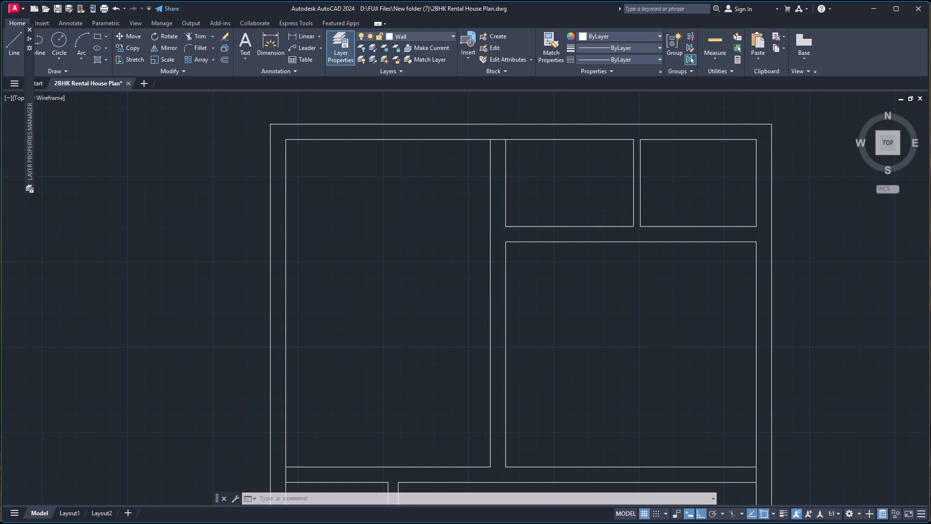
{"action": "left_click", "coordinate": [341, 54]}
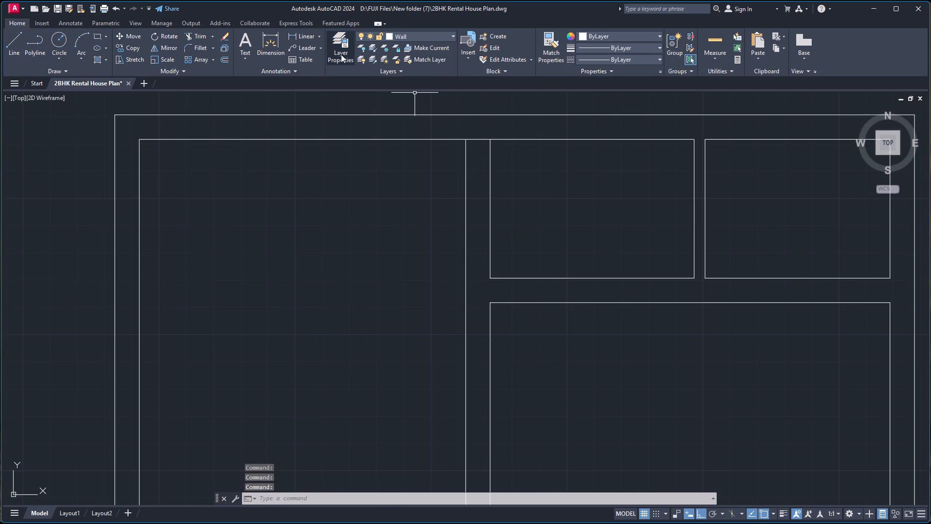
{"action": "double_click", "coordinate": [422, 36]}
Insert the door block AP0B05 from the recent blocks into the empty area east of the plan, and close the Blocks palette.
{"action": "scroll", "coordinate": [534, 160], "scroll_direction": "down", "scroll_amount": 1}
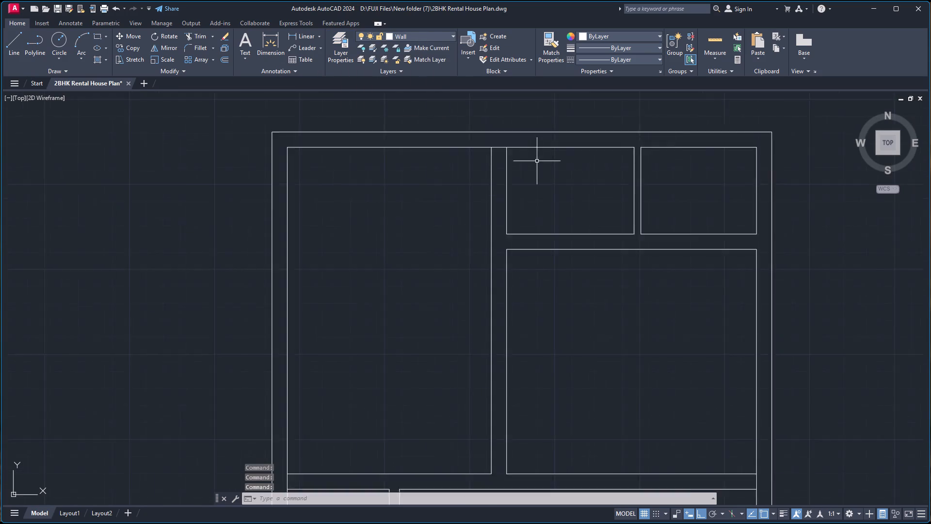
{"action": "scroll", "coordinate": [552, 172], "scroll_direction": "down", "scroll_amount": 2}
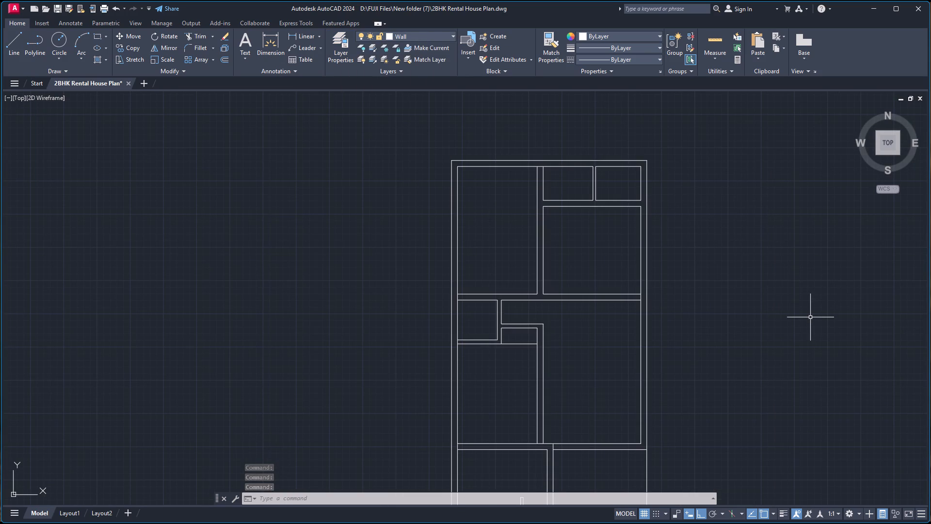
{"action": "key", "text": "i"}
{"action": "key", "text": "Return"}
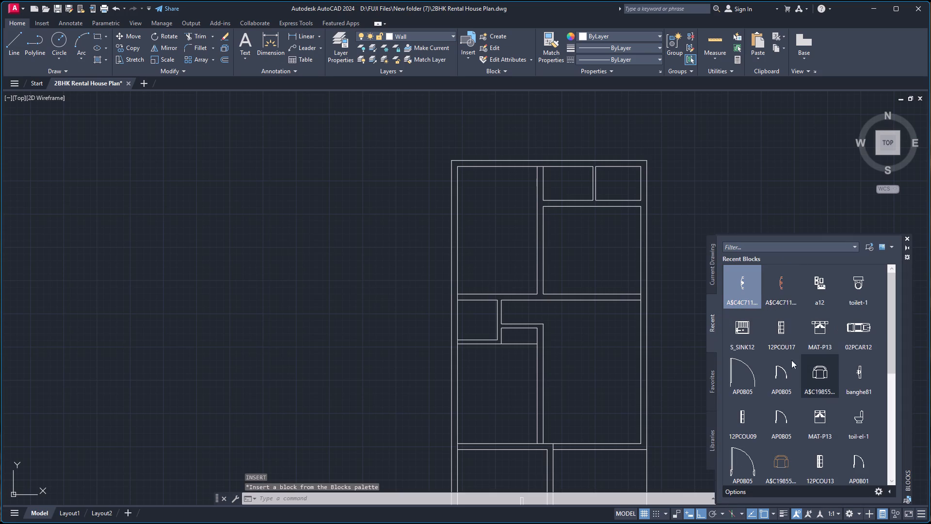
{"action": "left_click_drag", "start_coordinate": [748, 379], "coordinate": [676, 230]}
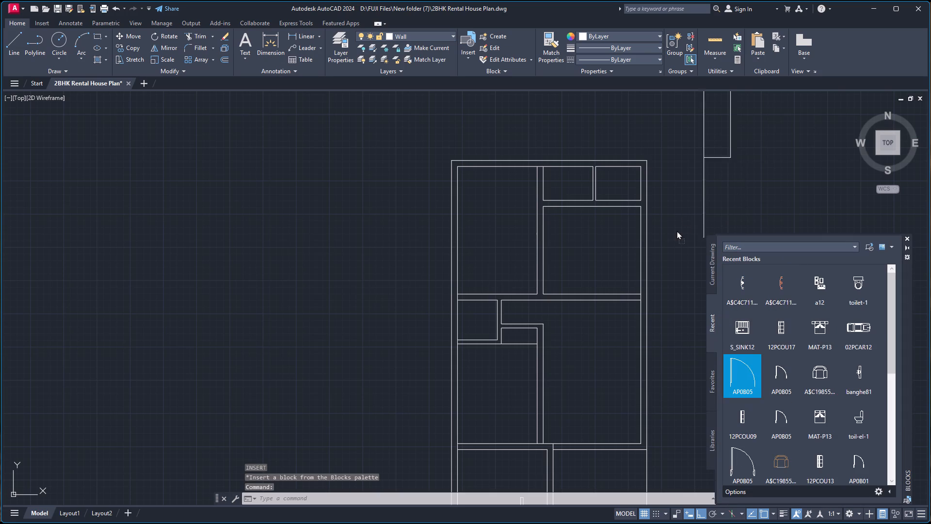
{"action": "left_click_drag", "start_coordinate": [676, 230], "coordinate": [674, 236]}
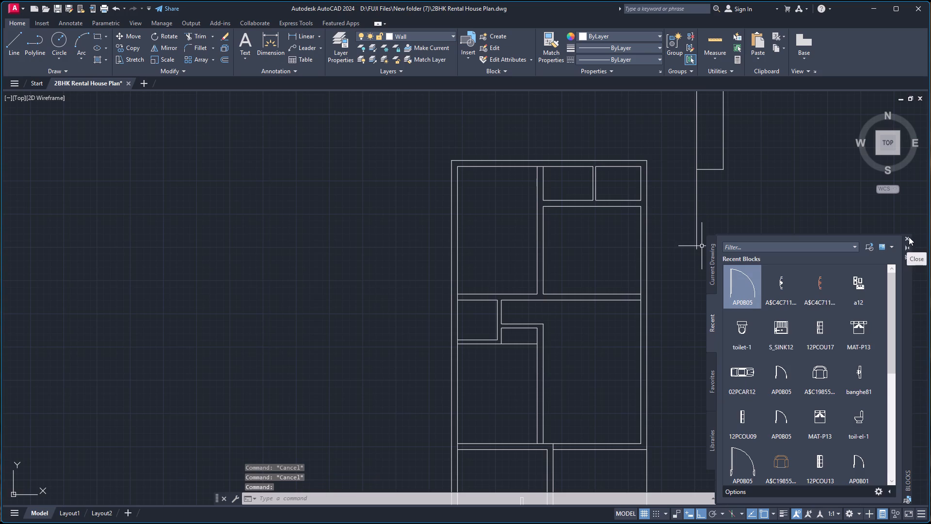
{"action": "left_click", "coordinate": [909, 237]}
Scale the inserted door block down to door size about the lower end of its hinge-side line.
{"action": "left_click", "coordinate": [696, 247]}
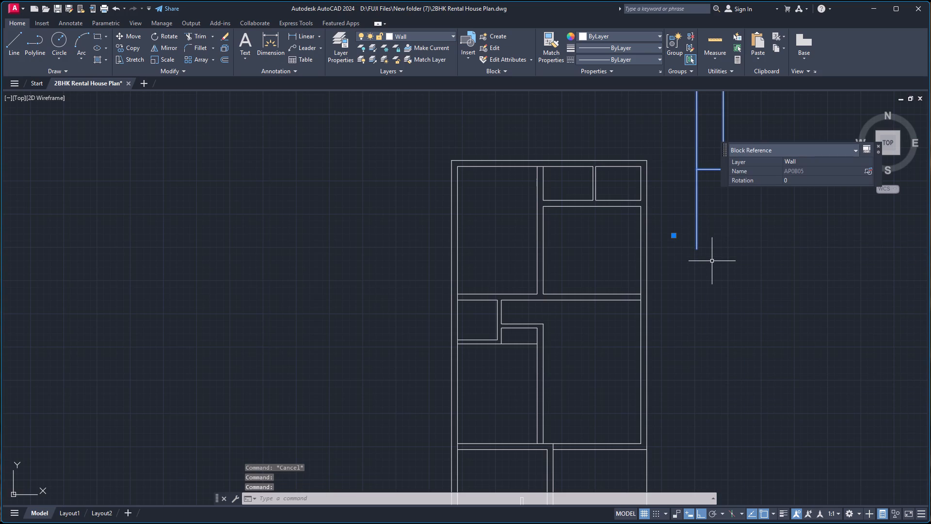
{"action": "type", "text": "sc"}
{"action": "key", "text": "Return"}
{"action": "left_click", "coordinate": [698, 249]}
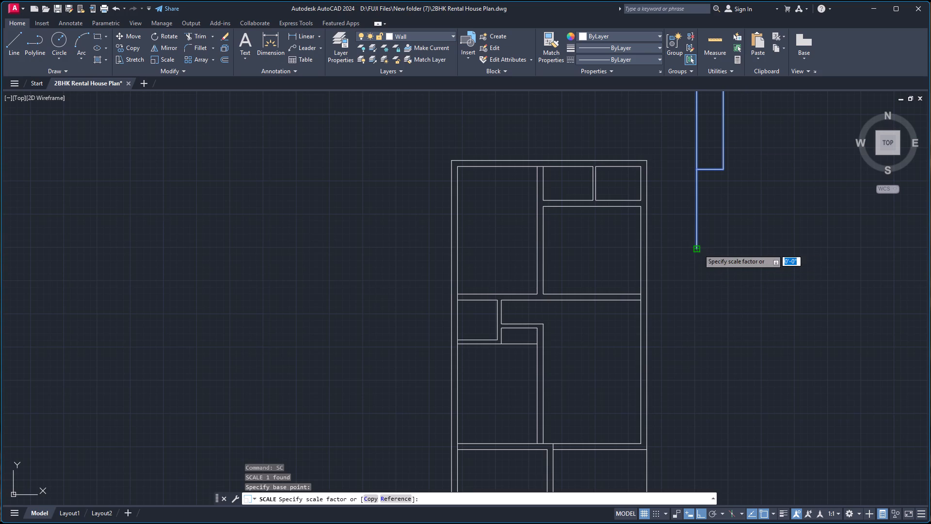
{"action": "left_click", "coordinate": [709, 246]}
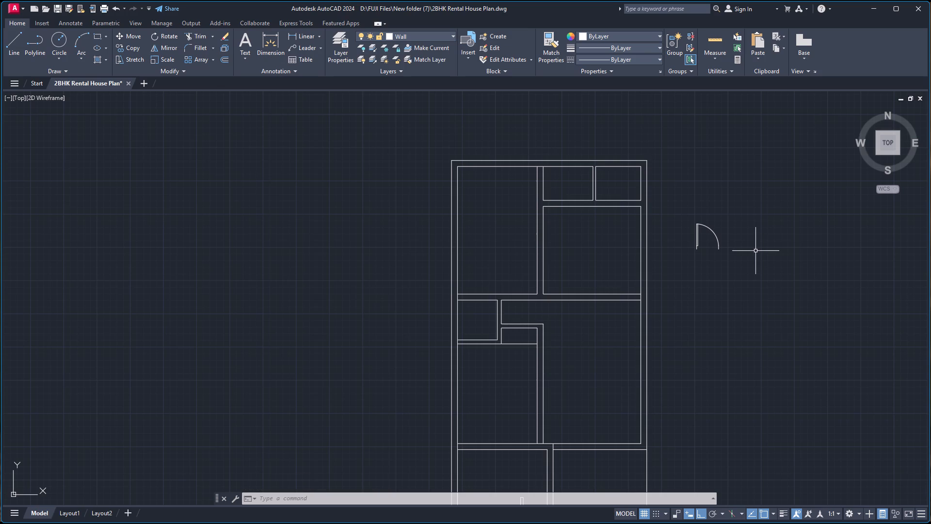
Rotate the door block to 270° about its lower hinge-side endpoint so that its leaf lies horizontal with the arc below.
{"action": "scroll", "coordinate": [691, 213], "scroll_direction": "up", "scroll_amount": 3}
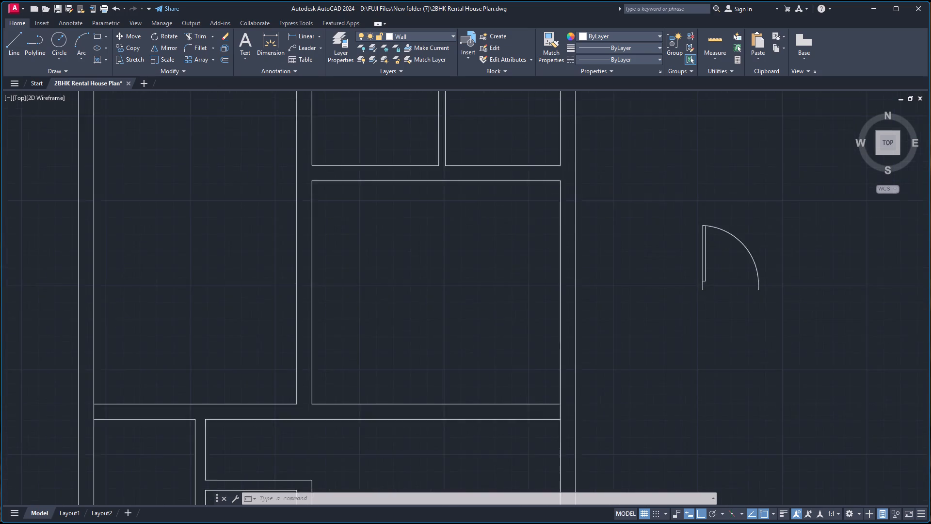
{"action": "left_click", "coordinate": [693, 203]}
{"action": "left_click", "coordinate": [795, 326]}
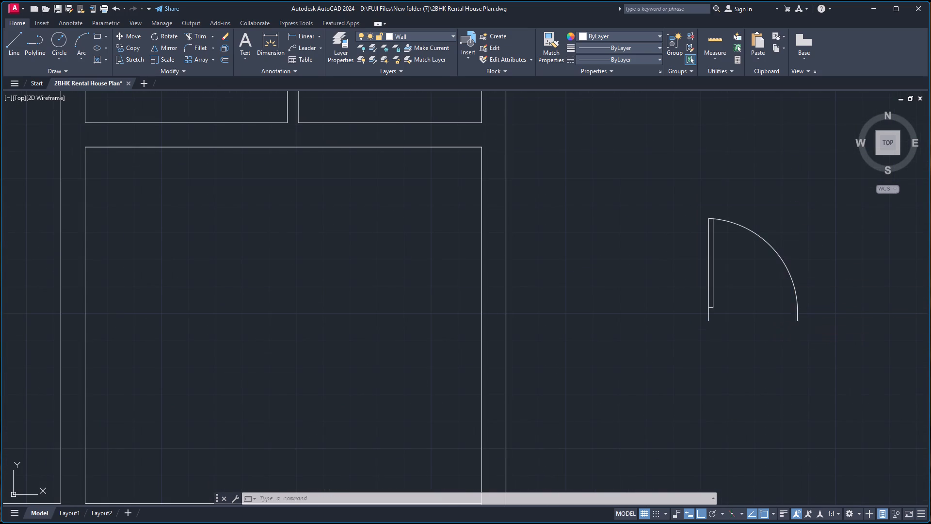
{"action": "left_click", "coordinate": [780, 342]}
{"action": "left_click", "coordinate": [682, 288]}
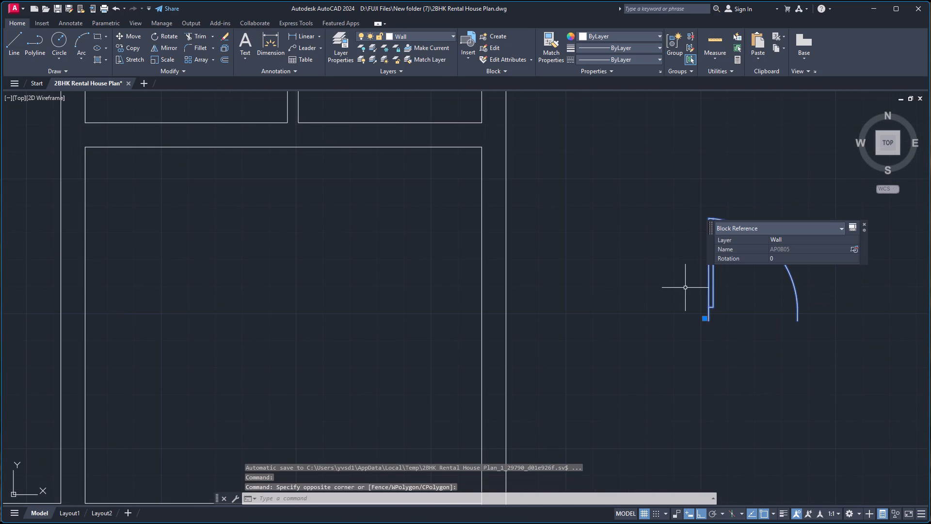
{"action": "type", "text": "sc"}
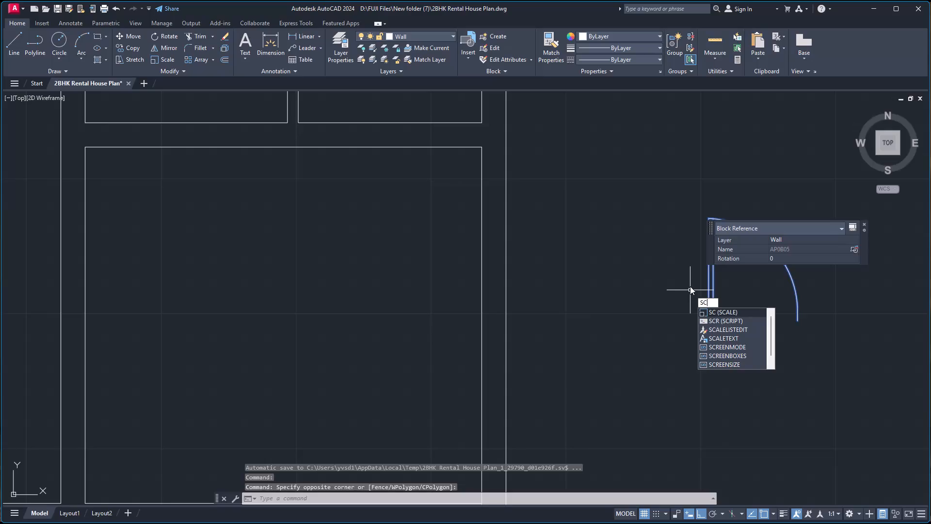
{"action": "key", "text": "BackSpace"}
{"action": "key", "text": "BackSpace"}
{"action": "key", "text": "BackSpace"}
{"action": "type", "text": "ro"}
{"action": "key", "text": "Return"}
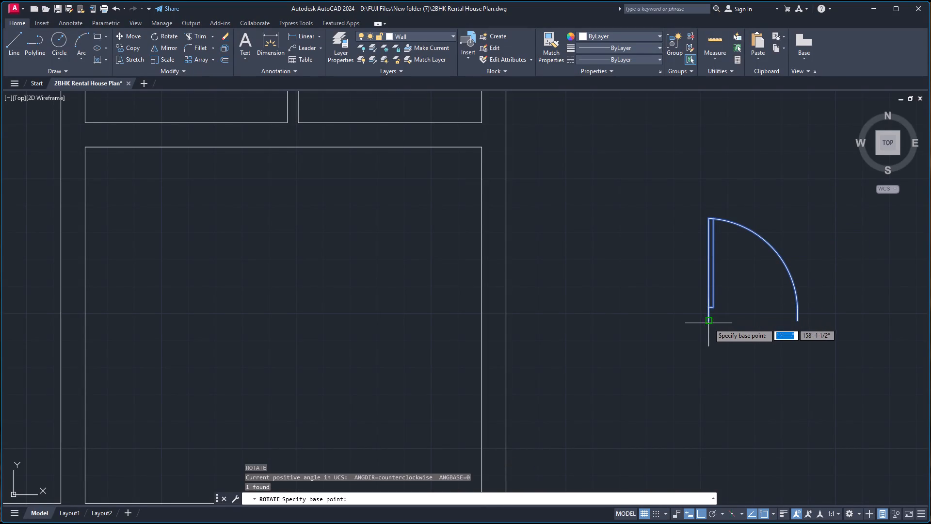
{"action": "left_click", "coordinate": [709, 322]}
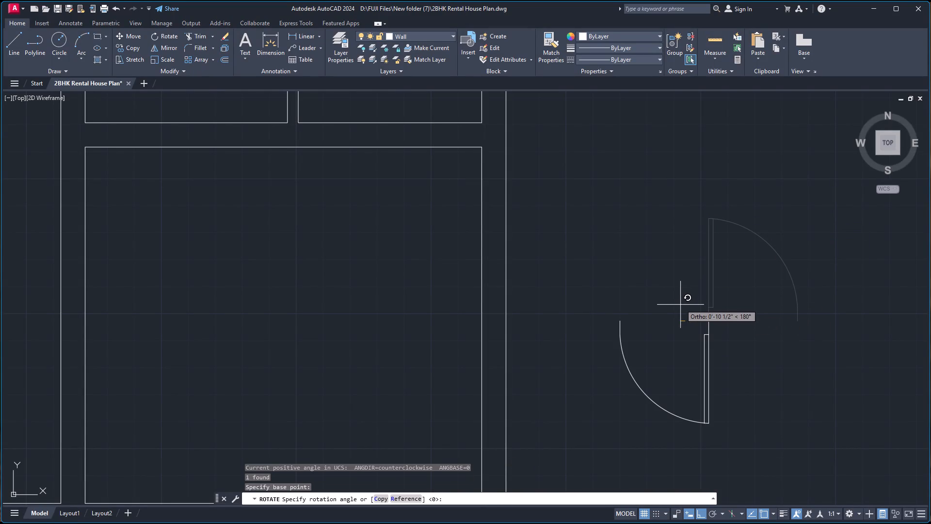
{"action": "left_click", "coordinate": [674, 378]}
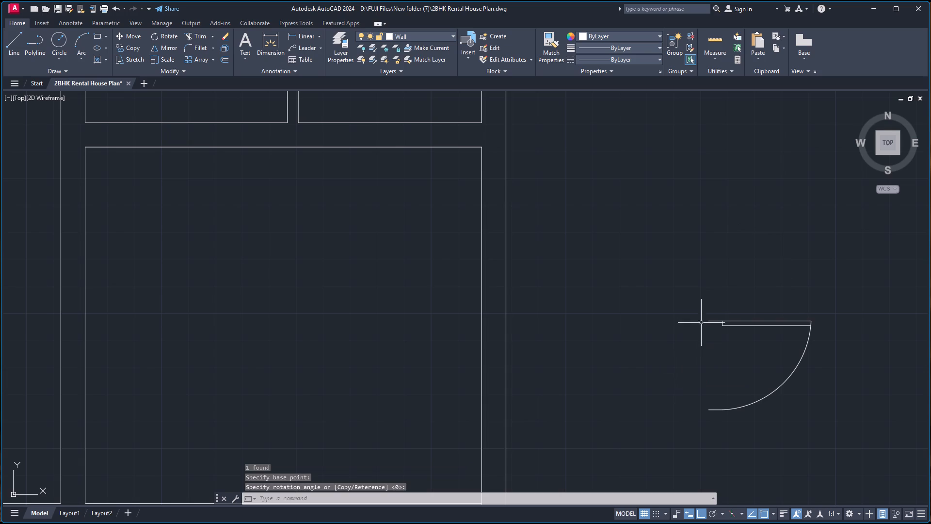
Copy the rotated door block from its hinge-side endpoint onto the top-left room's east wall, just below the top corner.
{"action": "left_click", "coordinate": [706, 322]}
{"action": "left_click", "coordinate": [728, 322]}
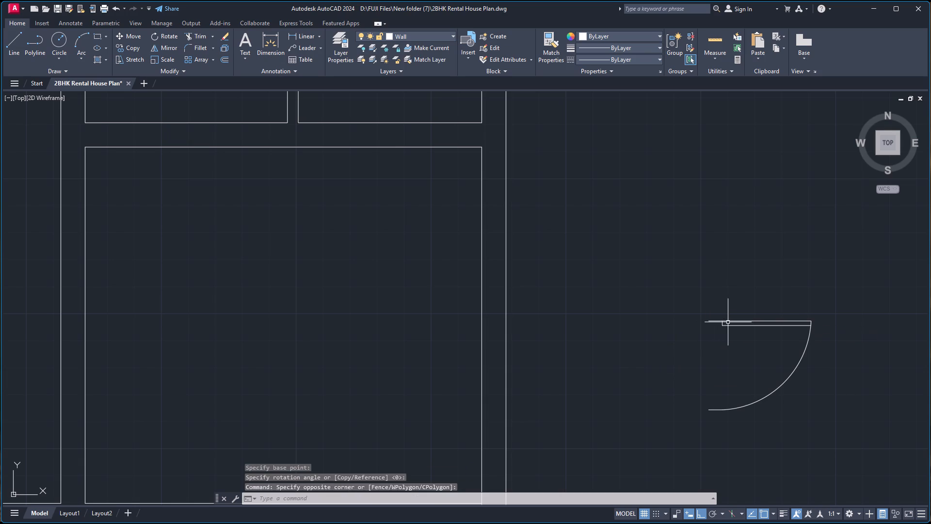
{"action": "left_click", "coordinate": [740, 336]}
{"action": "left_click", "coordinate": [734, 310]}
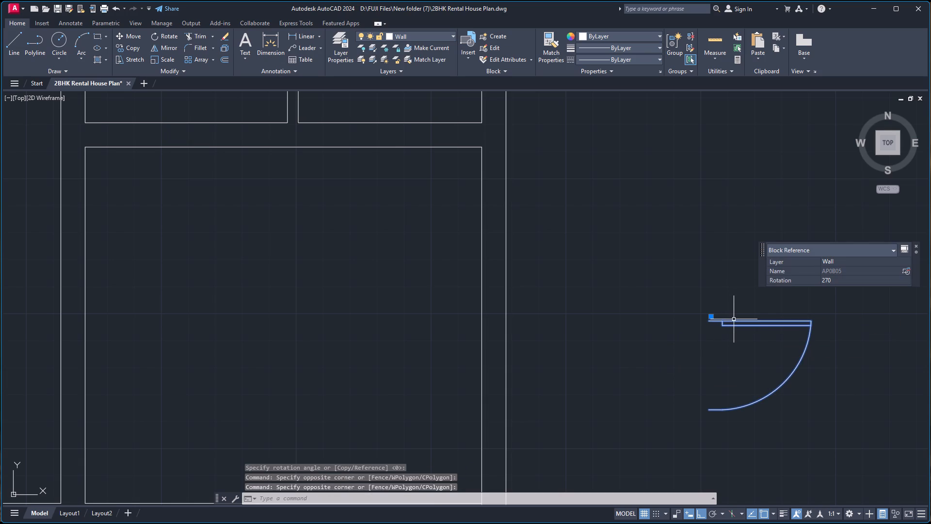
{"action": "type", "text": "co"}
{"action": "key", "text": "Return"}
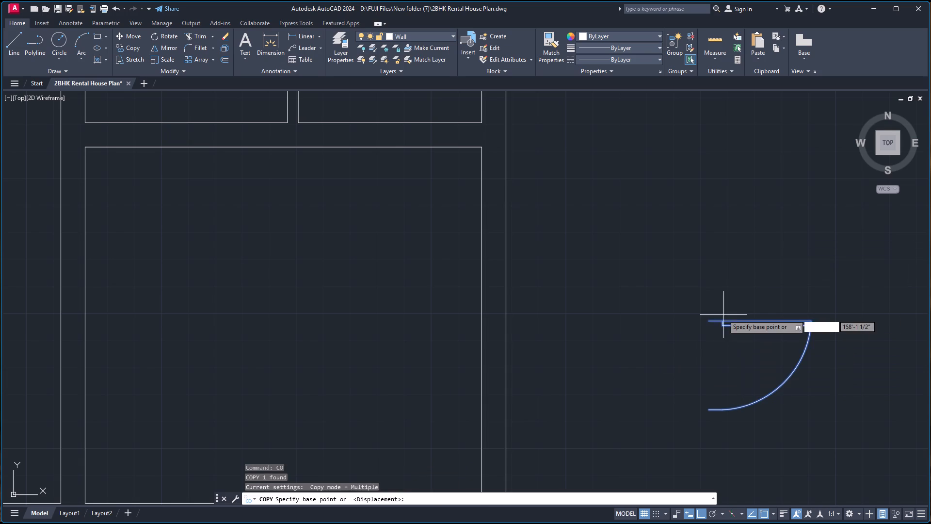
{"action": "left_click", "coordinate": [711, 323]}
{"action": "scroll", "coordinate": [549, 269], "scroll_direction": "down", "scroll_amount": 4}
{"action": "scroll", "coordinate": [417, 238], "scroll_direction": "up", "scroll_amount": 4}
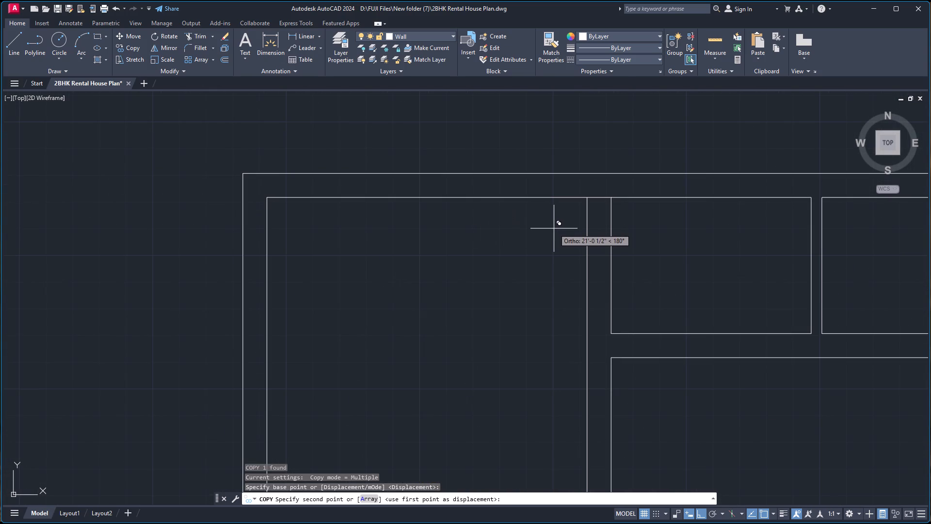
{"action": "left_click", "coordinate": [587, 215]}
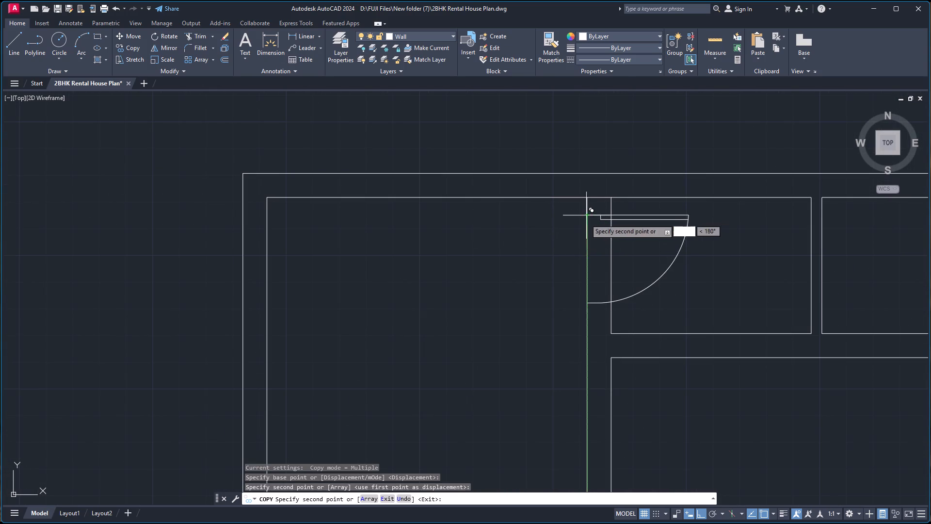
{"action": "key", "text": "Escape"}
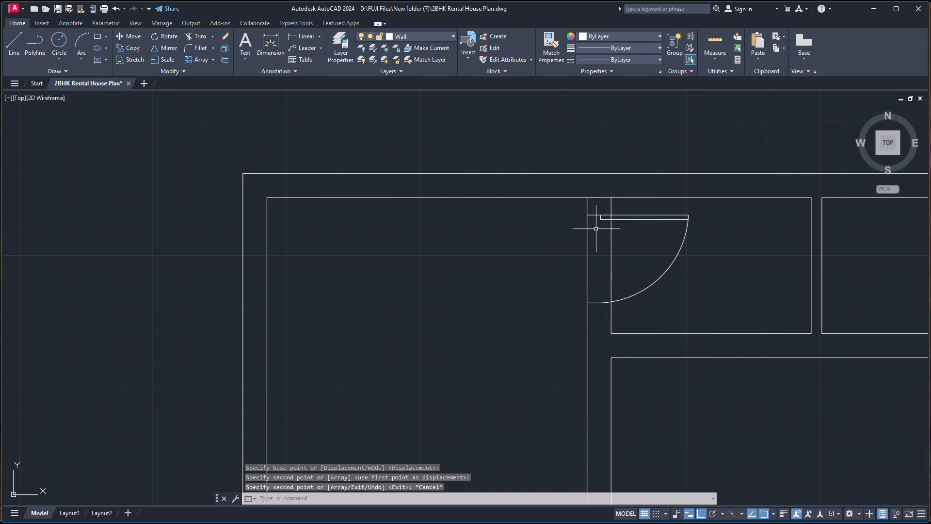
Scale the copied door up about its hinge-side corner until its jamb spans the thickness of the wall.
{"action": "left_click", "coordinate": [602, 220]}
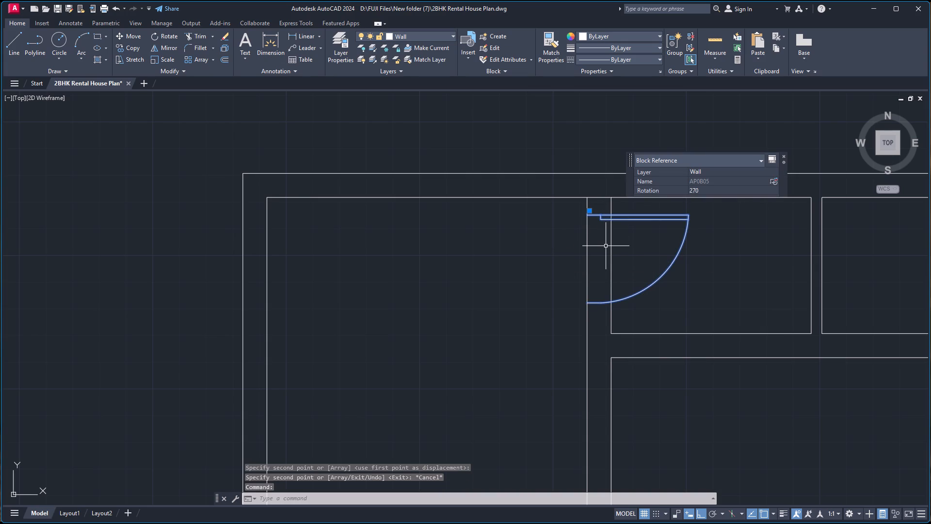
{"action": "type", "text": "sc"}
{"action": "key", "text": "Return"}
{"action": "scroll", "coordinate": [626, 181], "scroll_direction": "up", "scroll_amount": 2}
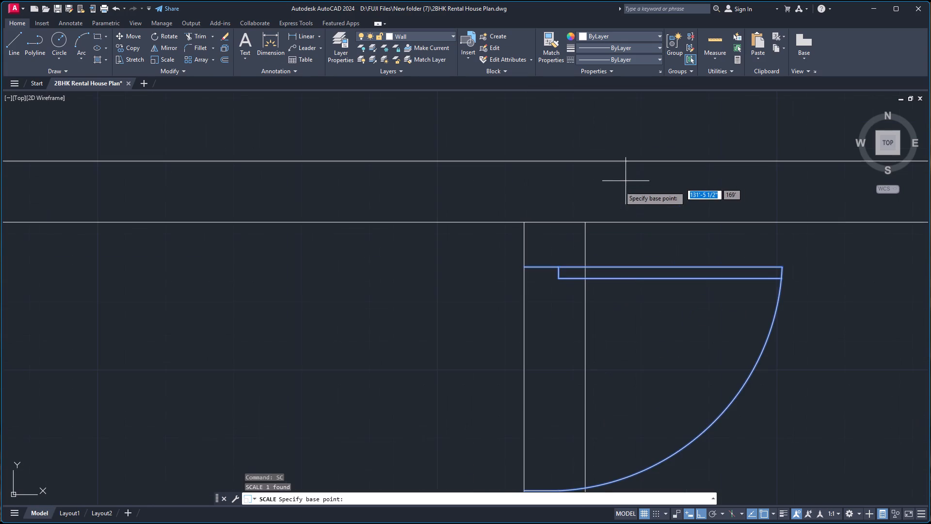
{"action": "left_click", "coordinate": [524, 265]}
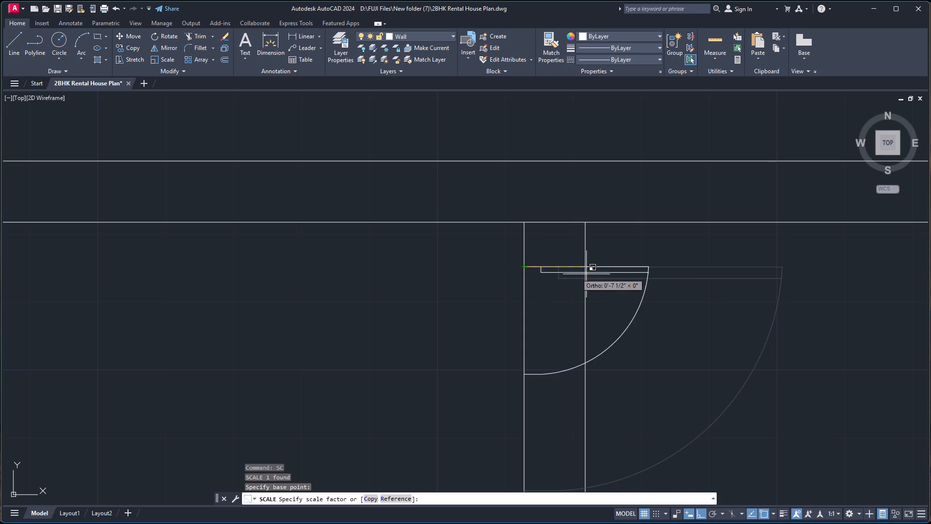
{"action": "left_click", "coordinate": [751, 293]}
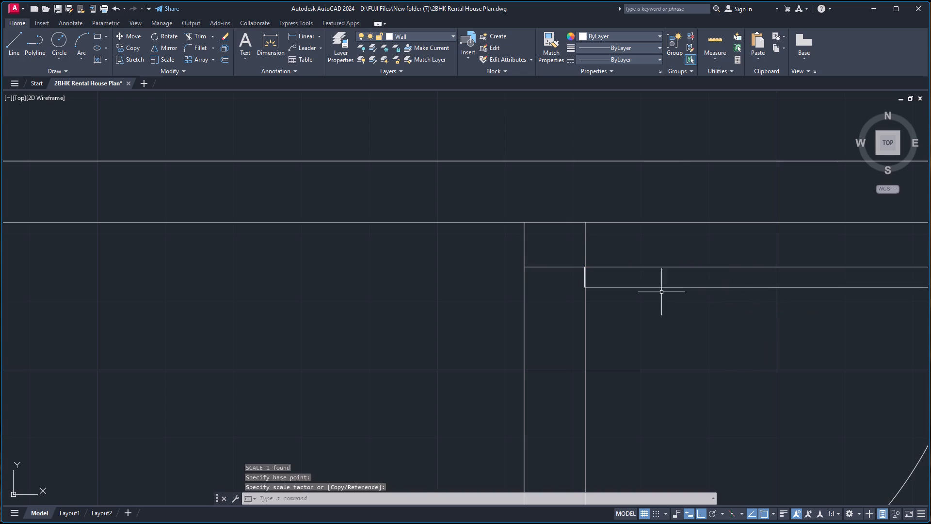
Enlarge the copied door block slightly about its hinge-side corner on the wall's outer line so its jamb edge reaches the wall's other face.
{"action": "scroll", "coordinate": [586, 272], "scroll_direction": "up", "scroll_amount": 5}
{"action": "scroll", "coordinate": [571, 273], "scroll_direction": "down", "scroll_amount": 2}
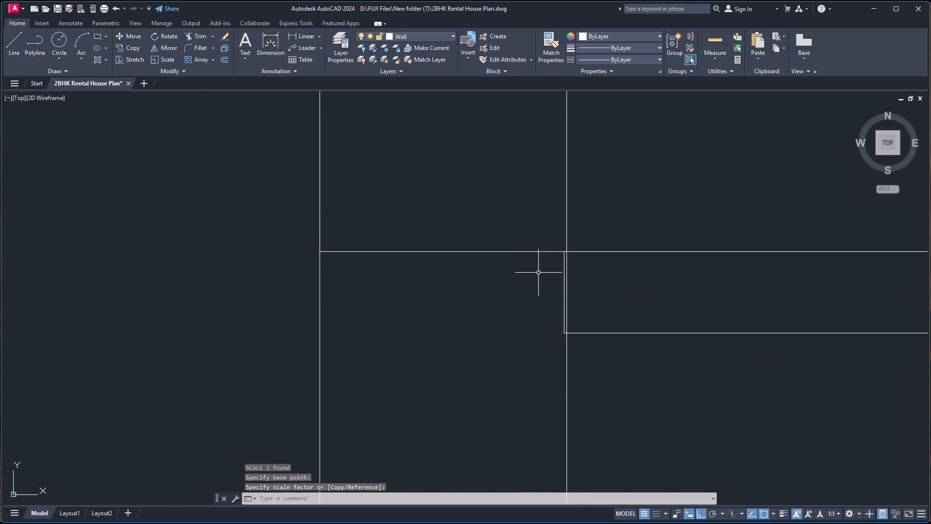
{"action": "left_click", "coordinate": [422, 250]}
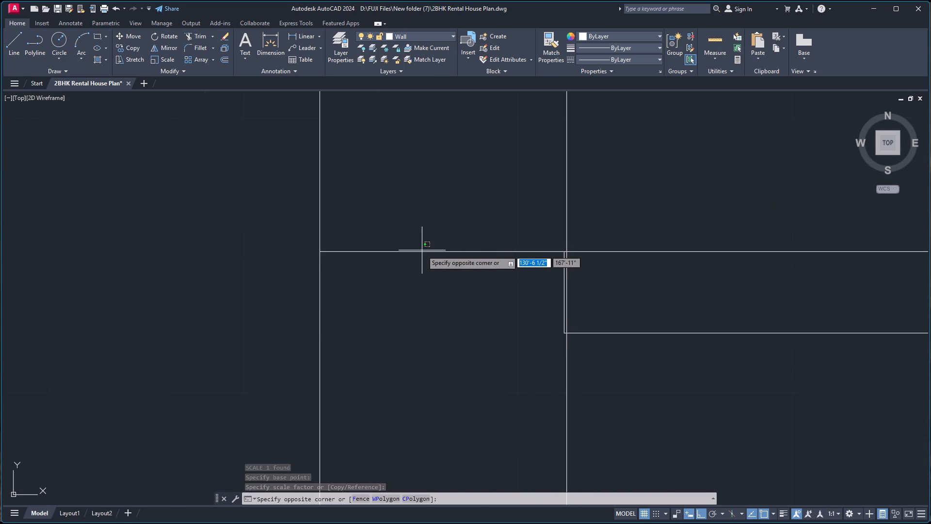
{"action": "left_click", "coordinate": [421, 251]}
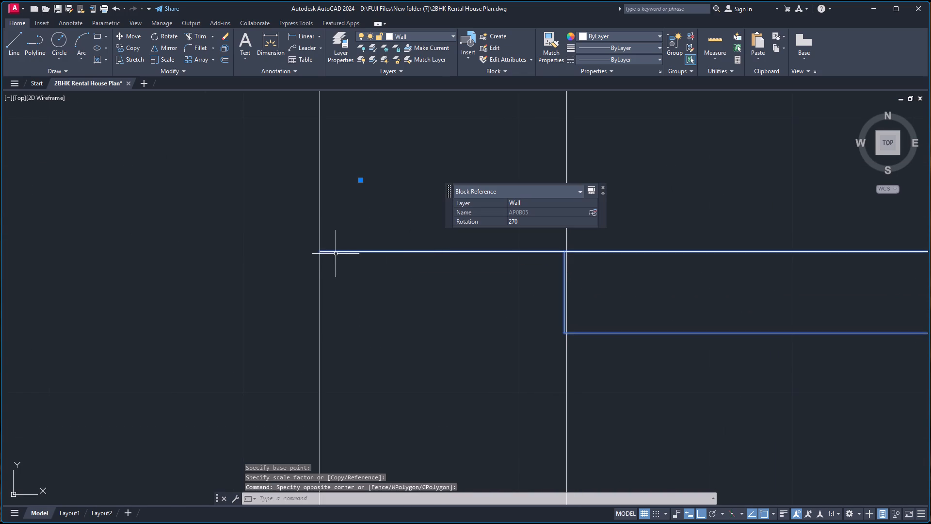
{"action": "type", "text": "sc"}
{"action": "key", "text": "Return"}
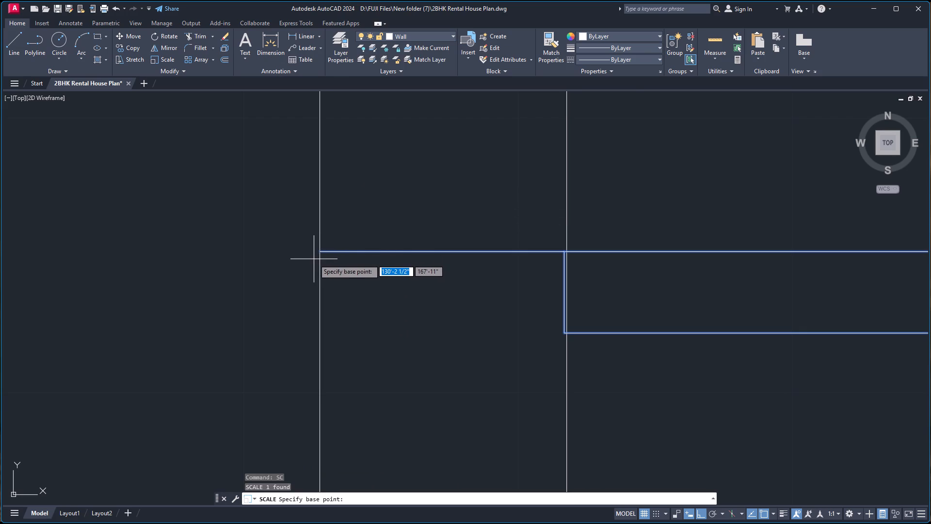
{"action": "scroll", "coordinate": [314, 259], "scroll_direction": "up", "scroll_amount": 2}
{"action": "scroll", "coordinate": [327, 238], "scroll_direction": "down", "scroll_amount": 3}
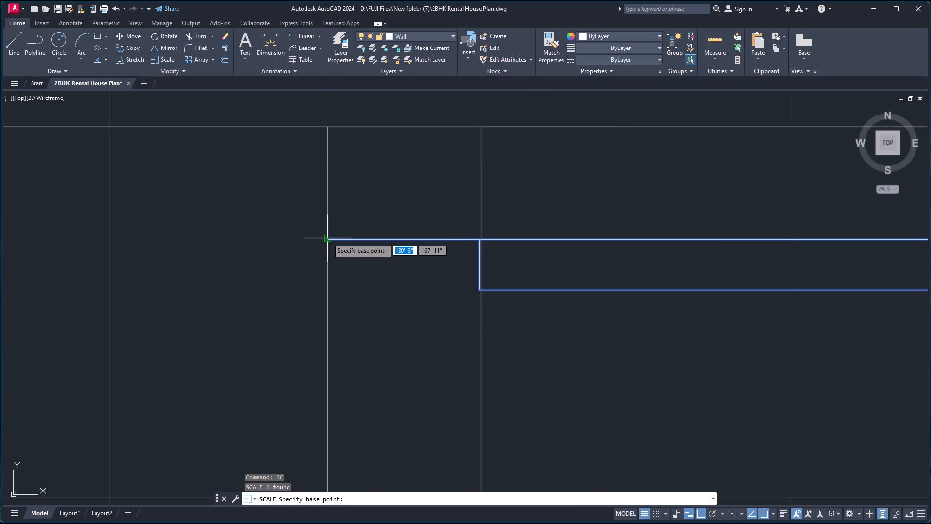
{"action": "left_click", "coordinate": [327, 241]}
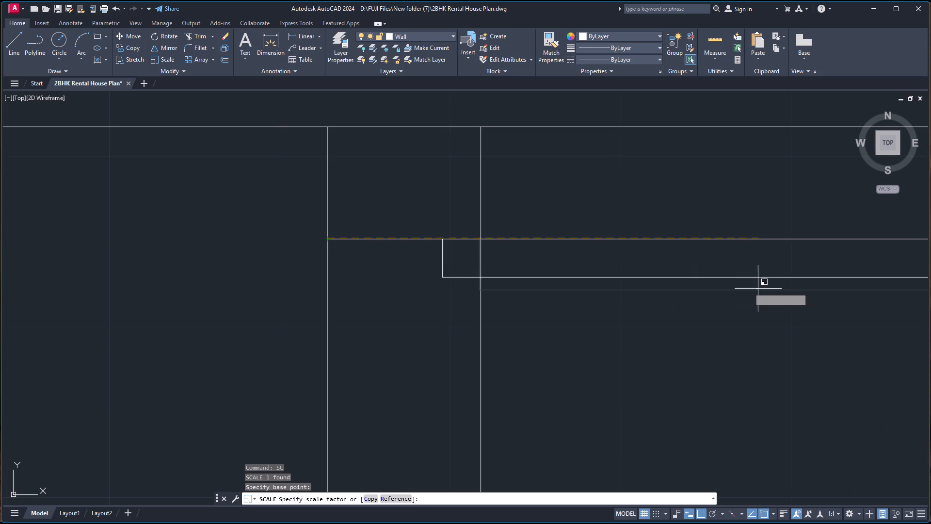
{"action": "left_click", "coordinate": [902, 327]}
{"action": "scroll", "coordinate": [470, 236], "scroll_direction": "up", "scroll_amount": 4}
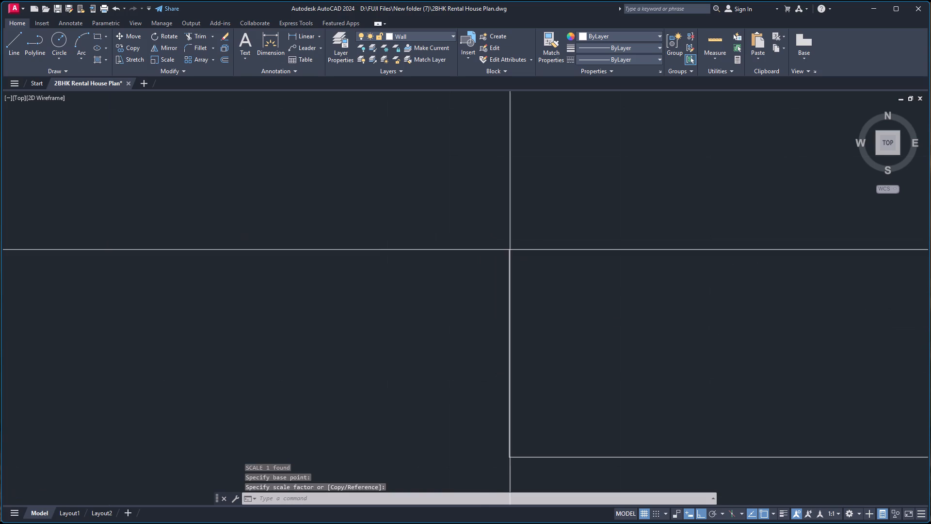
{"action": "scroll", "coordinate": [527, 254], "scroll_direction": "up", "scroll_amount": 4}
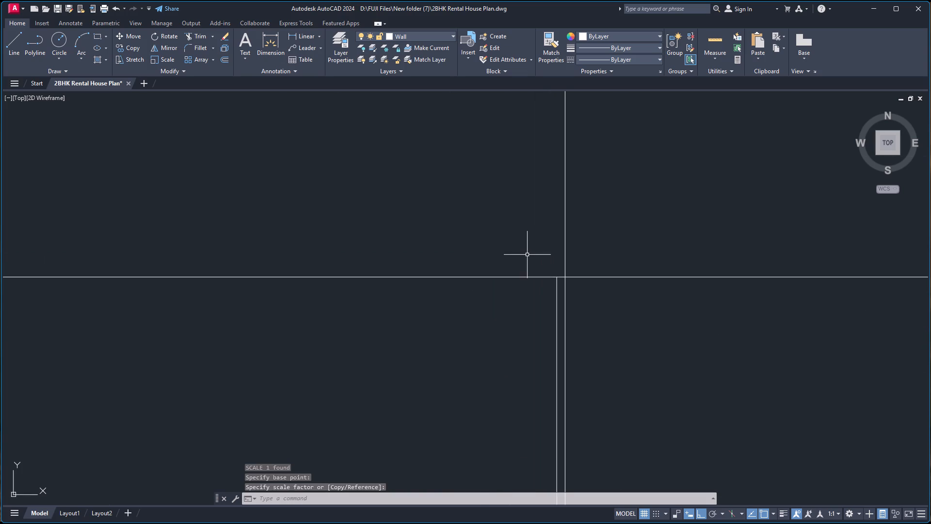
{"action": "scroll", "coordinate": [528, 261], "scroll_direction": "down", "scroll_amount": 8}
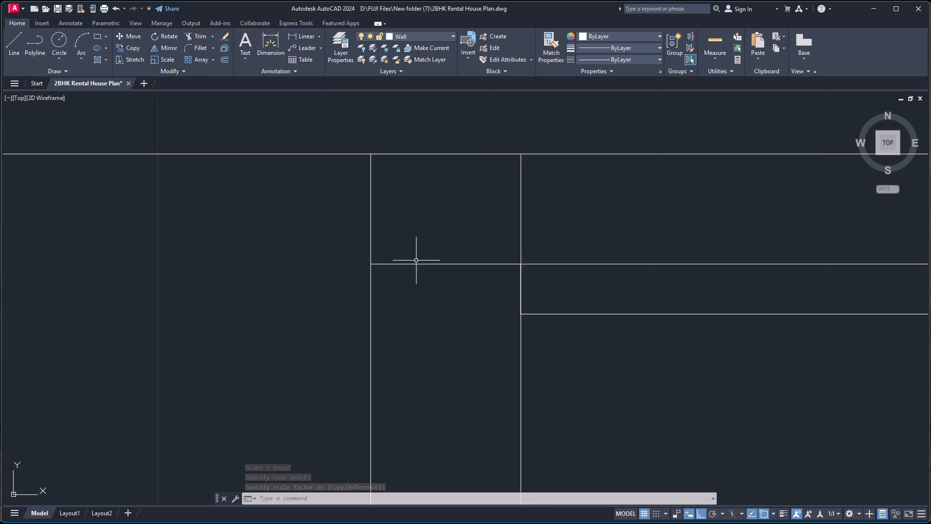
{"action": "scroll", "coordinate": [395, 264], "scroll_direction": "down", "scroll_amount": 1}
Rescale the door block from the same hinge-side corner by about 2'-9 1/2" to bring its jamb edge closer to the wall face.
{"action": "left_click", "coordinate": [394, 263]}
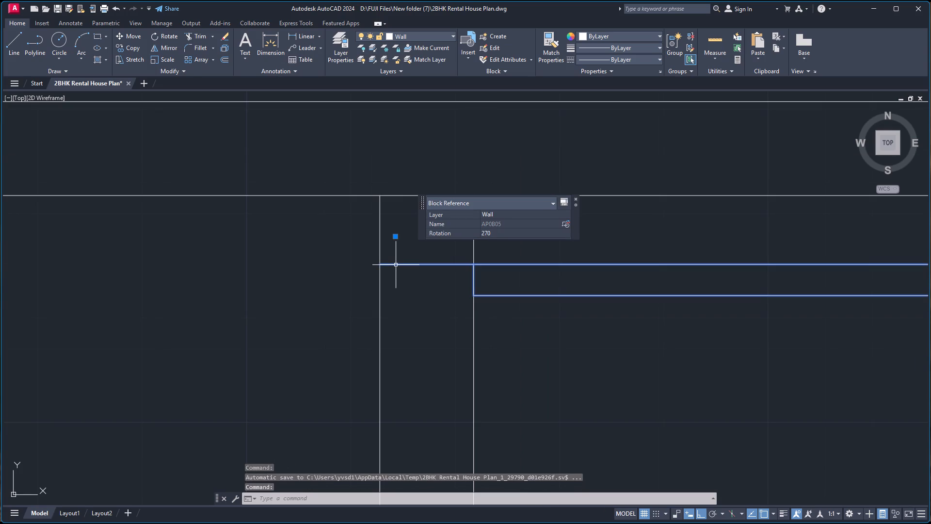
{"action": "type", "text": "sc"}
{"action": "key", "text": "Return"}
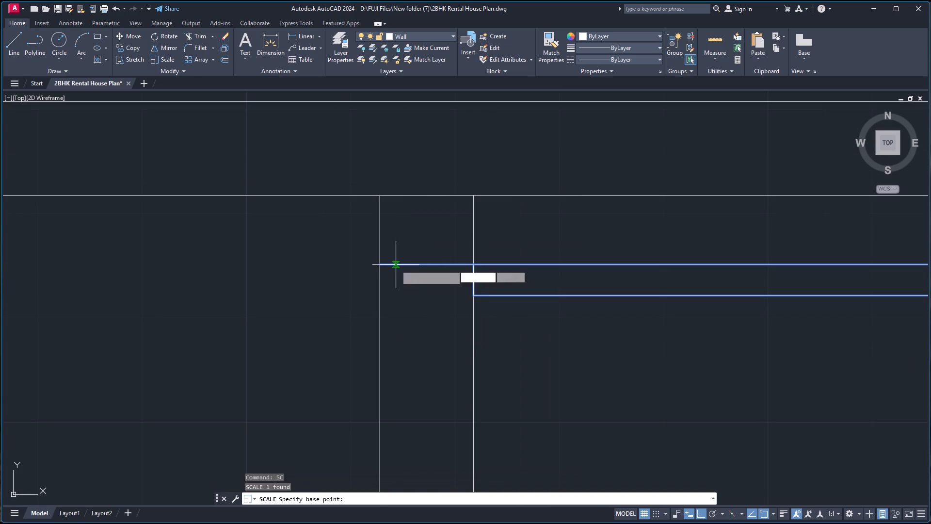
{"action": "left_click", "coordinate": [381, 266]}
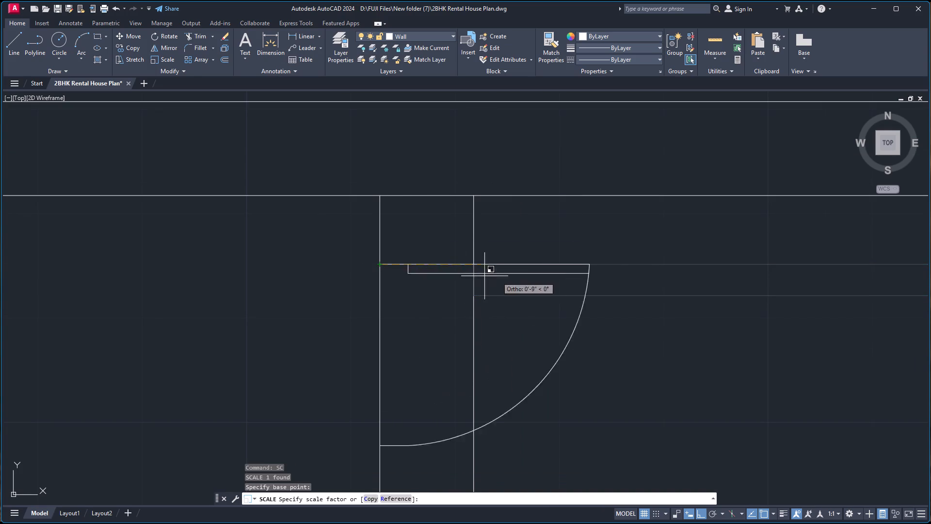
{"action": "left_click", "coordinate": [731, 284]}
{"action": "scroll", "coordinate": [489, 285], "scroll_direction": "up", "scroll_amount": 4}
{"action": "scroll", "coordinate": [440, 282], "scroll_direction": "up", "scroll_amount": 2}
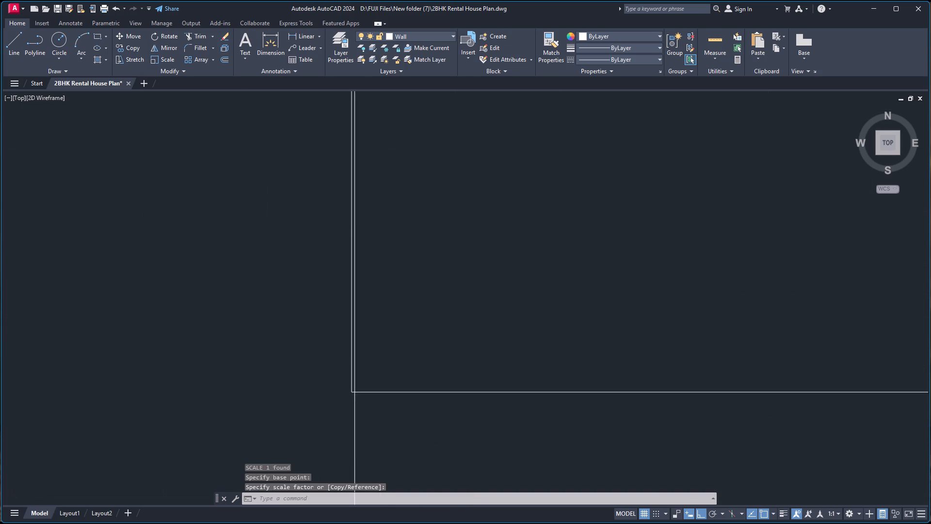
{"action": "scroll", "coordinate": [349, 283], "scroll_direction": "down", "scroll_amount": 6}
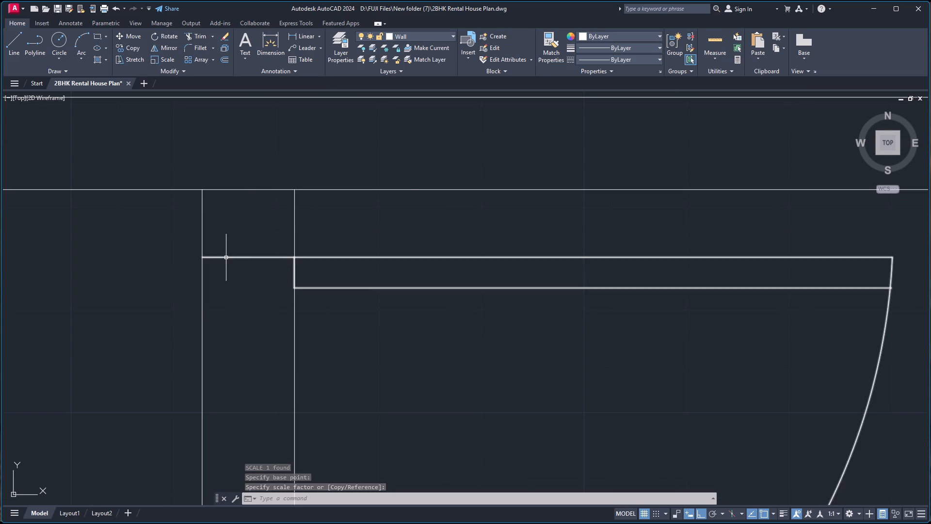
Scale the door block once more about its hinge-side corner, aligning the jamb edge with the wall face as closely as possible.
{"action": "left_click", "coordinate": [226, 258]}
{"action": "key", "text": "s"}
{"action": "key", "text": "c"}
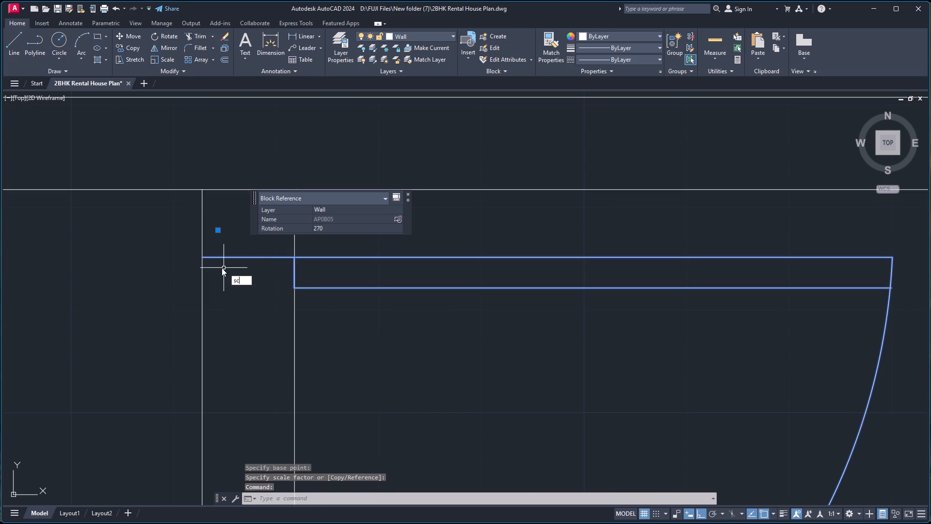
{"action": "key", "text": "Return"}
{"action": "scroll", "coordinate": [175, 256], "scroll_direction": "up", "scroll_amount": 2}
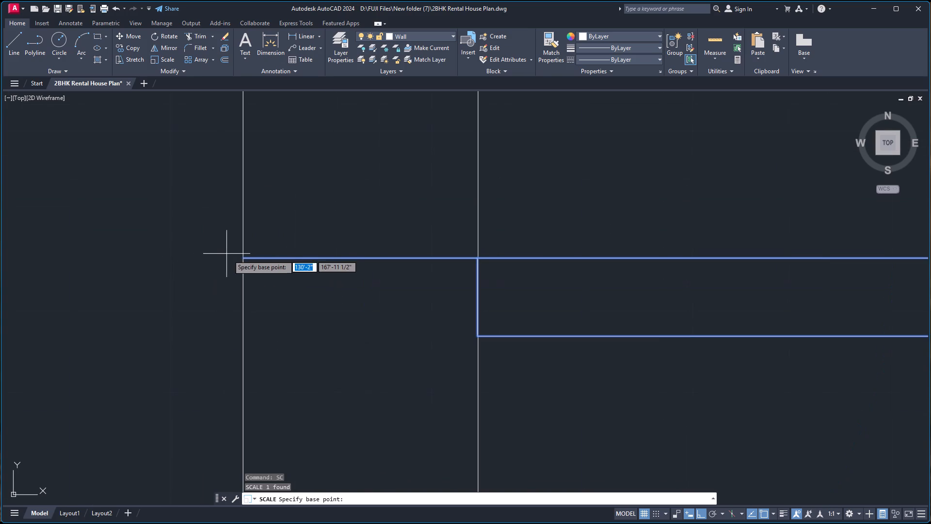
{"action": "left_click", "coordinate": [242, 258]}
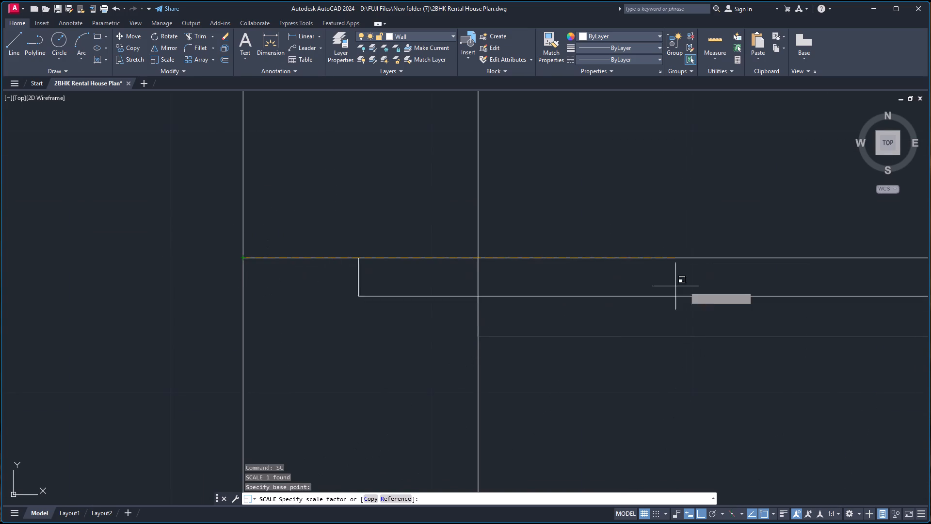
{"action": "scroll", "coordinate": [788, 296], "scroll_direction": "down", "scroll_amount": 3}
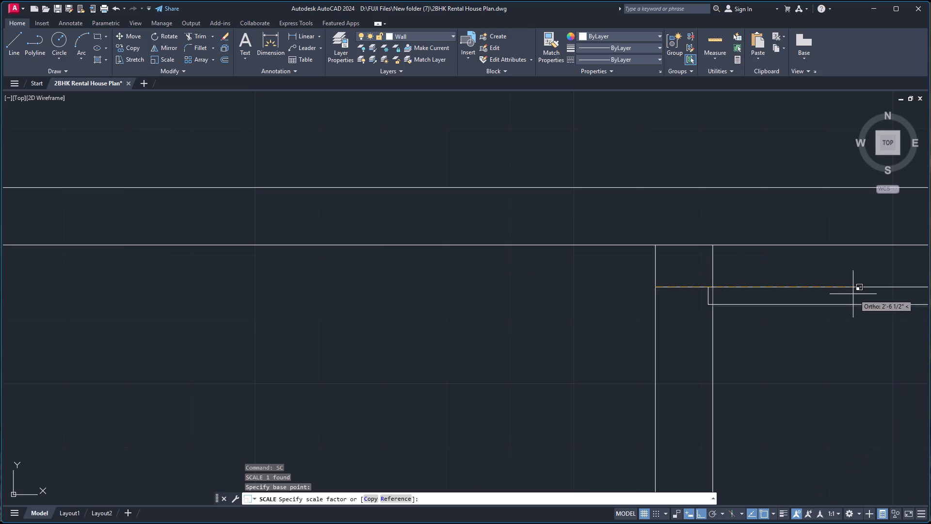
{"action": "scroll", "coordinate": [860, 294], "scroll_direction": "up", "scroll_amount": 3}
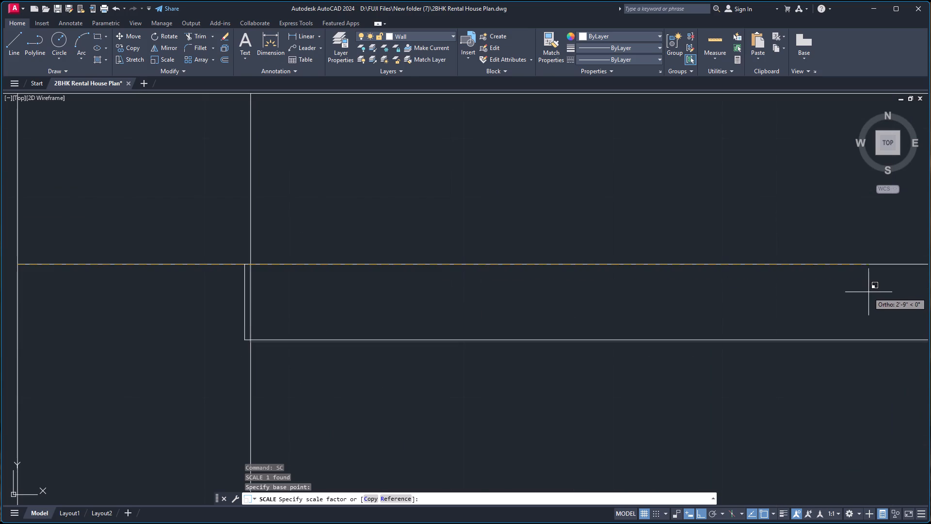
{"action": "scroll", "coordinate": [886, 287], "scroll_direction": "up", "scroll_amount": 1}
{"action": "scroll", "coordinate": [886, 287], "scroll_direction": "down", "scroll_amount": 1}
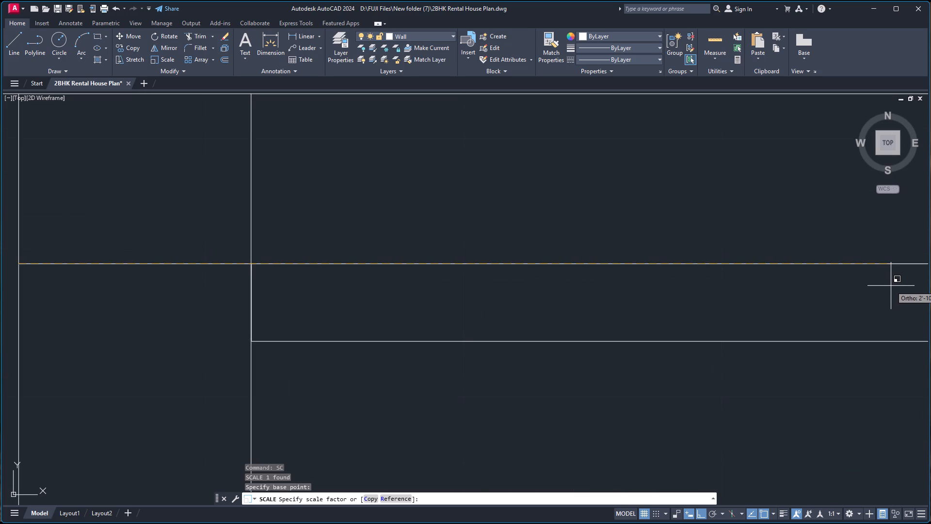
{"action": "left_click", "coordinate": [889, 287]}
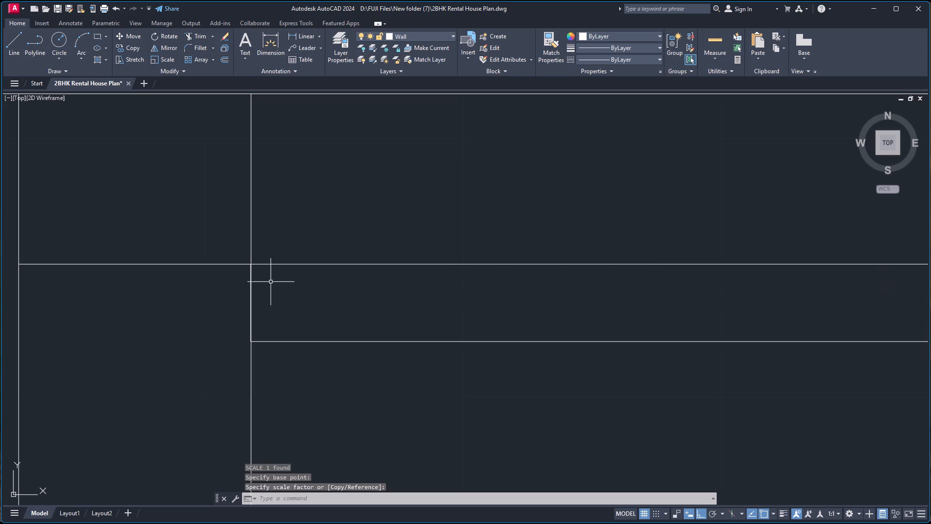
{"action": "scroll", "coordinate": [207, 282], "scroll_direction": "up", "scroll_amount": 4}
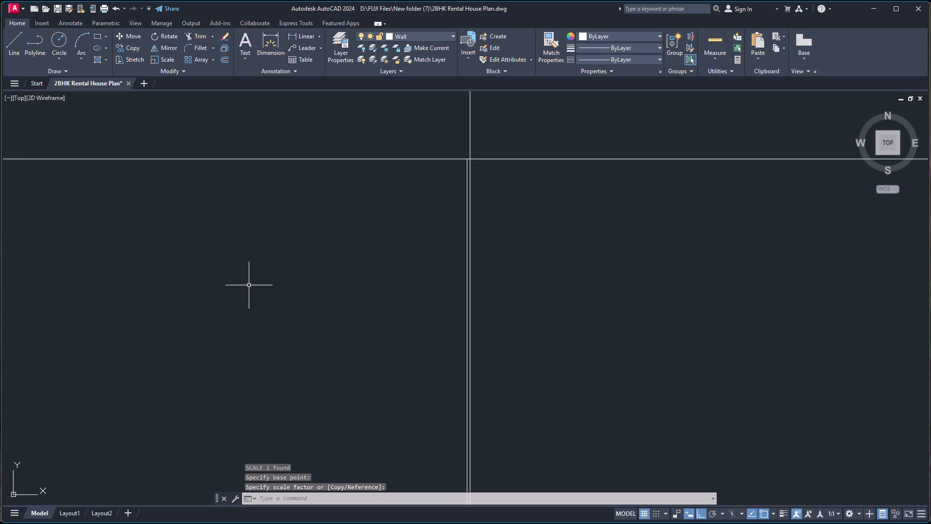
{"action": "scroll", "coordinate": [279, 285], "scroll_direction": "down", "scroll_amount": 9}
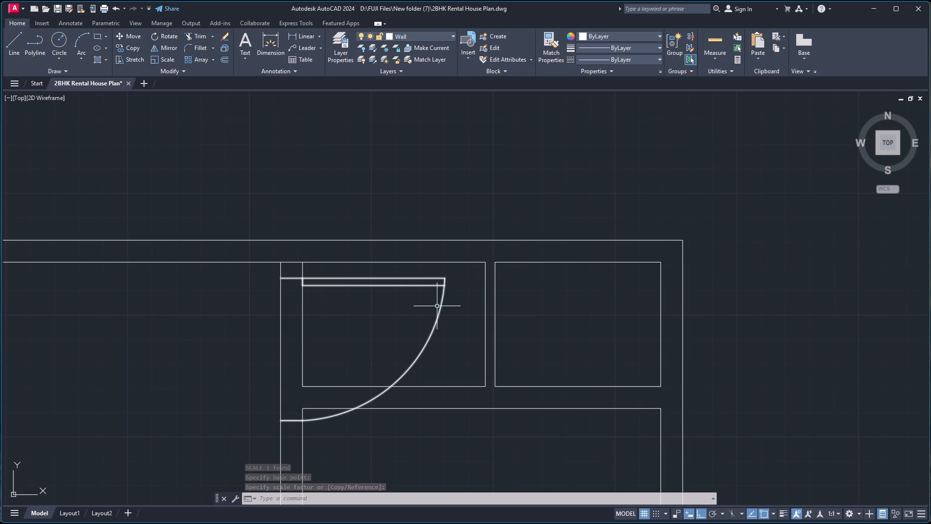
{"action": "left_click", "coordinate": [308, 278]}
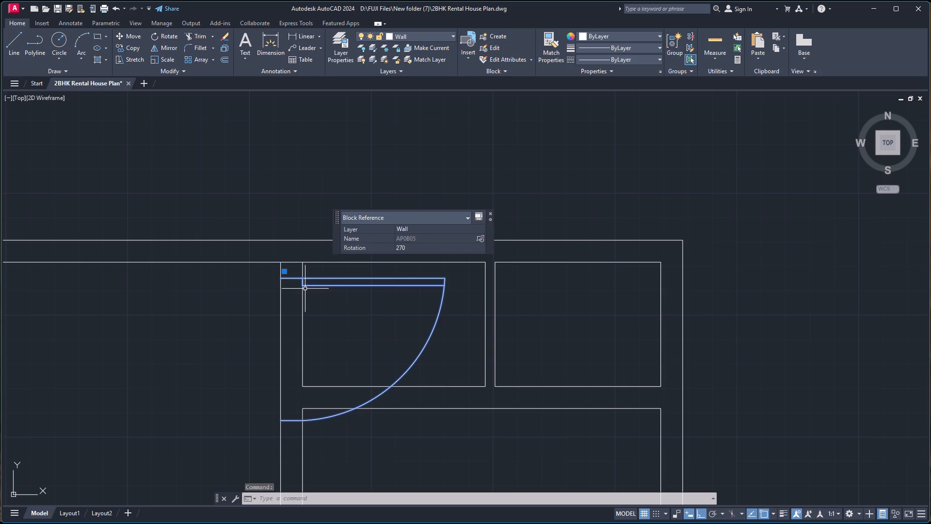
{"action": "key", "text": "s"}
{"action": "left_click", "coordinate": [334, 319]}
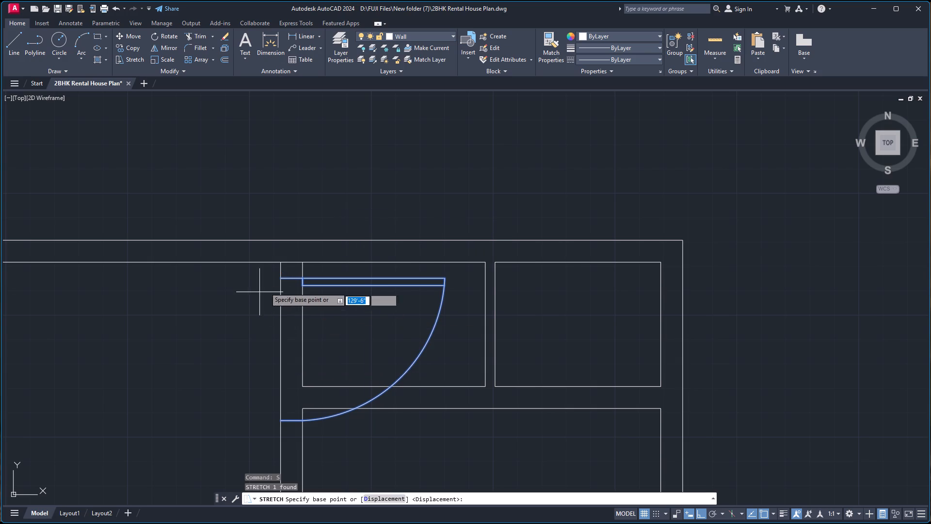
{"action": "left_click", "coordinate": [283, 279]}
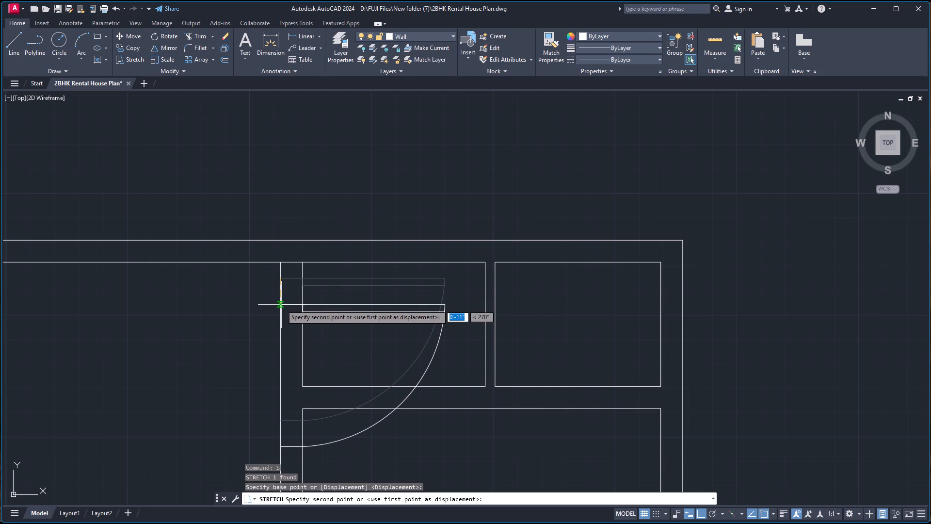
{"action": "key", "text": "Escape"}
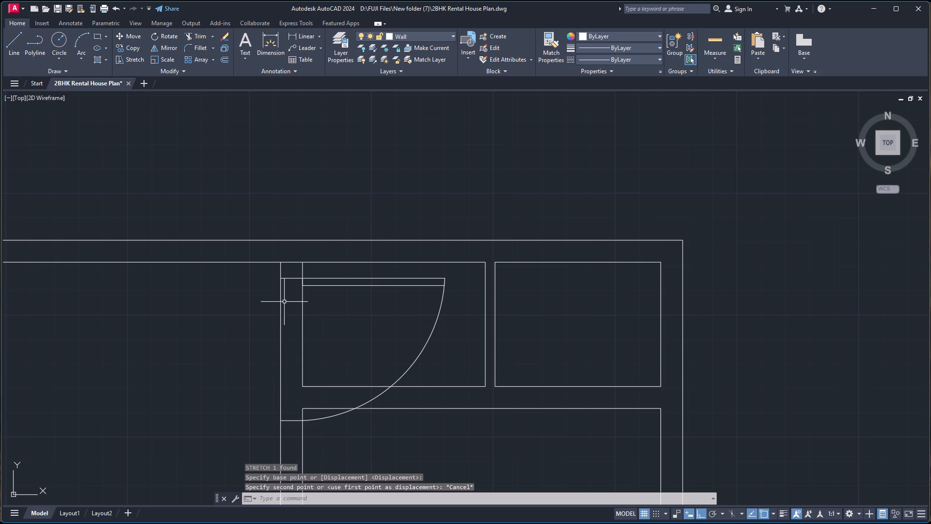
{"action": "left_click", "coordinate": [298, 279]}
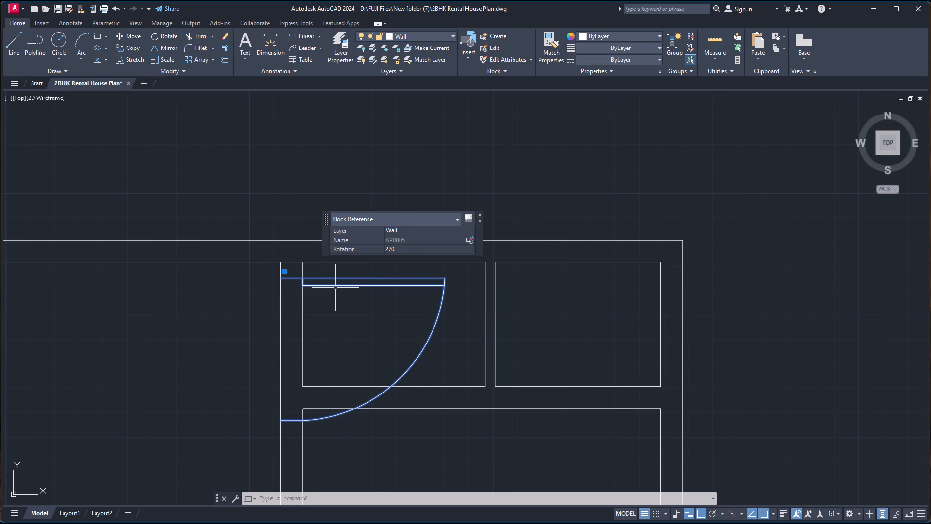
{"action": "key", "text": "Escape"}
Scale the door block down to under half its size about its hinge-side corner, picking a distance of about 1'-2 1/2".
{"action": "left_click", "coordinate": [285, 278]}
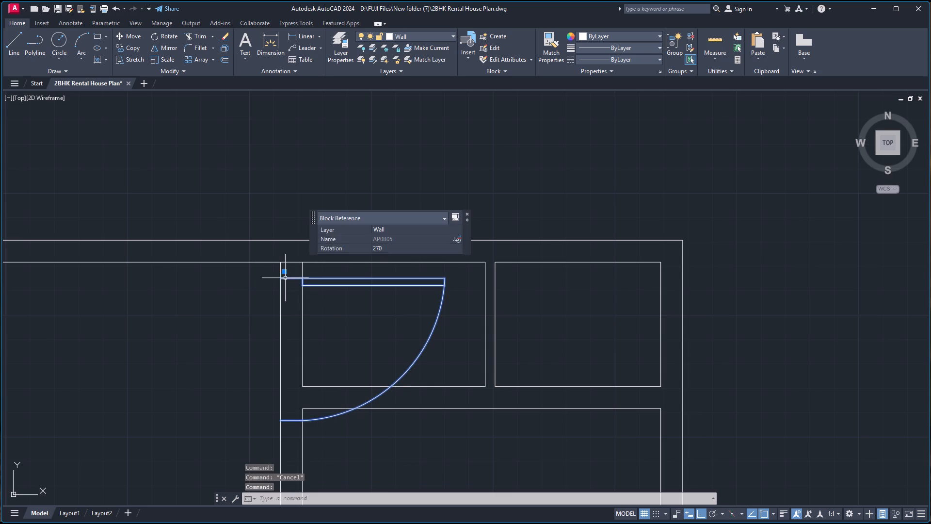
{"action": "key", "text": "s"}
{"action": "key", "text": "c"}
{"action": "key", "text": "Return"}
{"action": "left_click", "coordinate": [280, 278]}
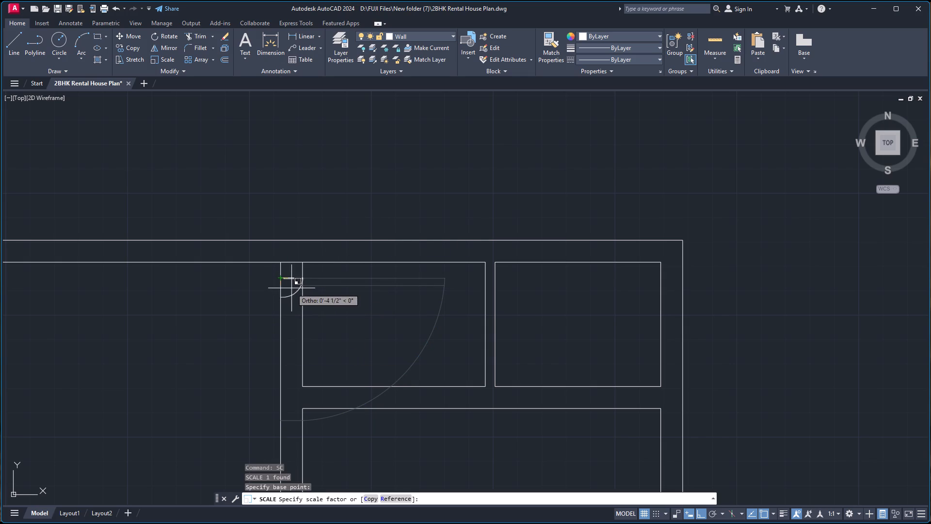
{"action": "left_click", "coordinate": [316, 297]}
{"action": "scroll", "coordinate": [282, 254], "scroll_direction": "up", "scroll_amount": 2}
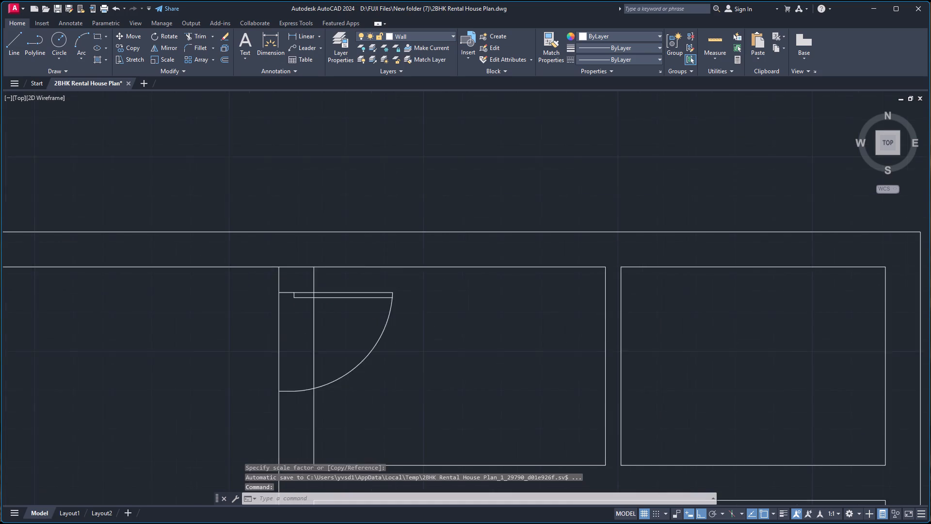
{"action": "scroll", "coordinate": [282, 254], "scroll_direction": "up", "scroll_amount": 3}
{"action": "scroll", "coordinate": [290, 275], "scroll_direction": "down", "scroll_amount": 1}
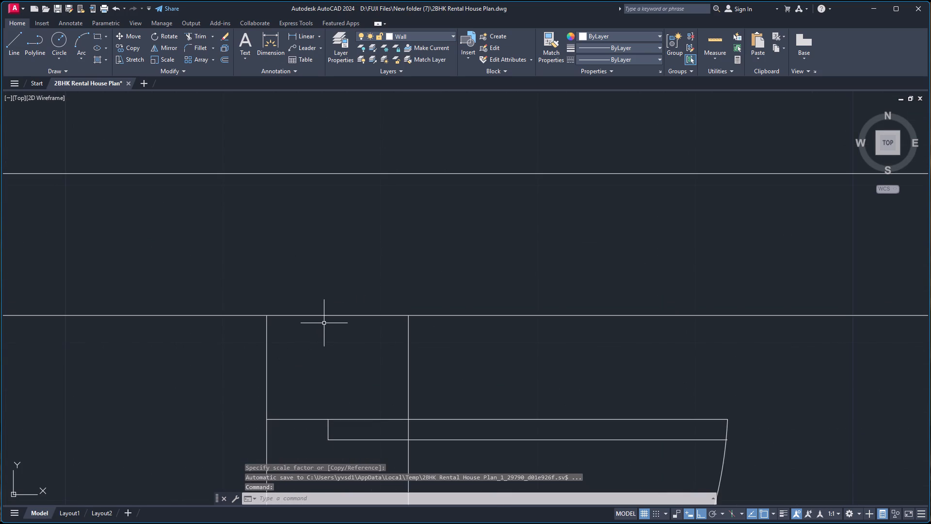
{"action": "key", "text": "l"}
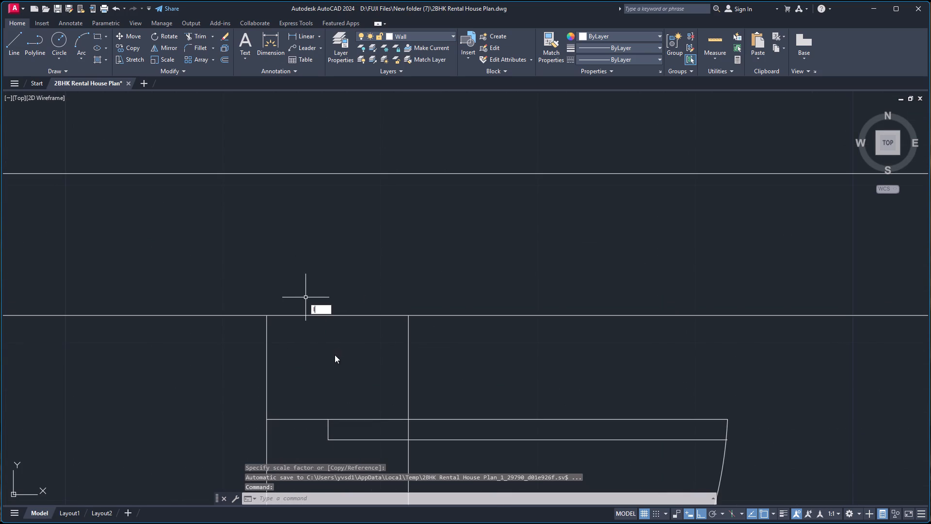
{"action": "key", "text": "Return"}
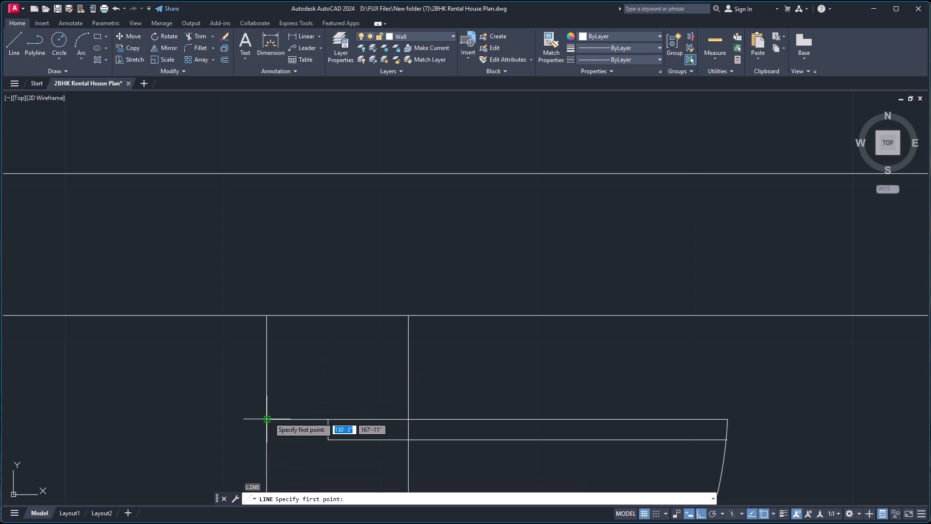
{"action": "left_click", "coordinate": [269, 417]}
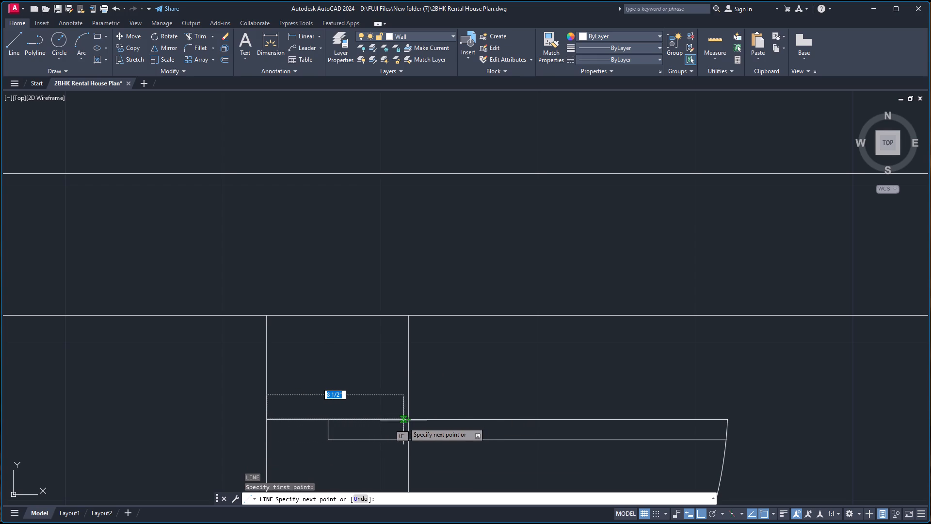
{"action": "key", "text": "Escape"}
Mirror the scaled-down door block about a vertical line in the large room beside it, keeping the source block.
{"action": "scroll", "coordinate": [407, 399], "scroll_direction": "down", "scroll_amount": 5}
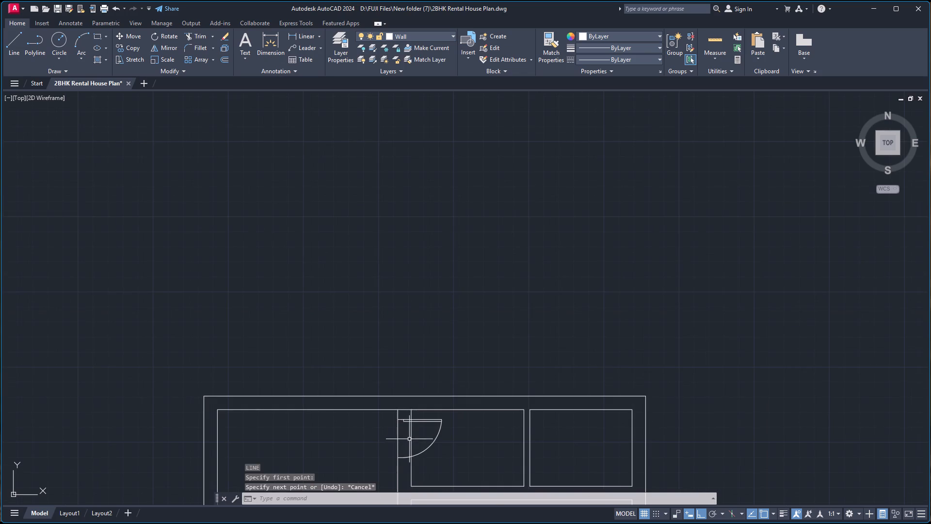
{"action": "scroll", "coordinate": [406, 441], "scroll_direction": "up", "scroll_amount": 3}
{"action": "scroll", "coordinate": [403, 446], "scroll_direction": "down", "scroll_amount": 3}
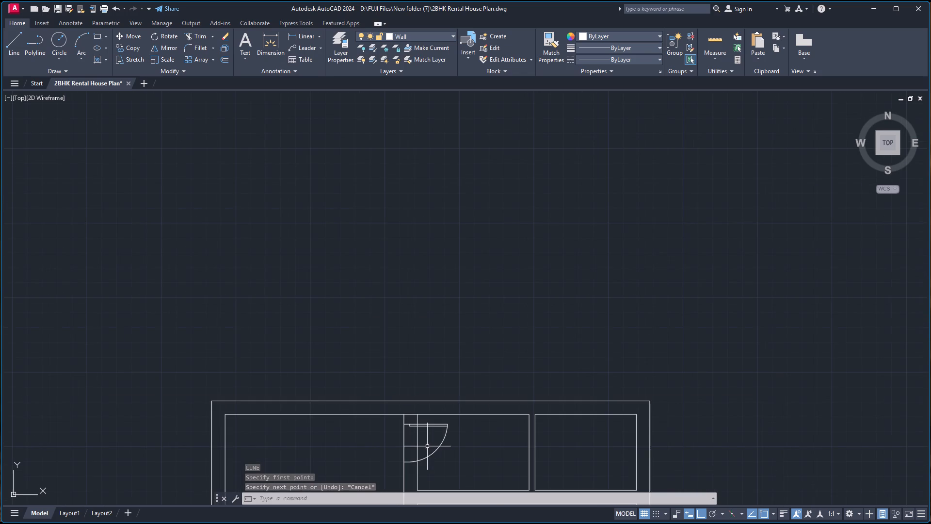
{"action": "left_click", "coordinate": [429, 426]}
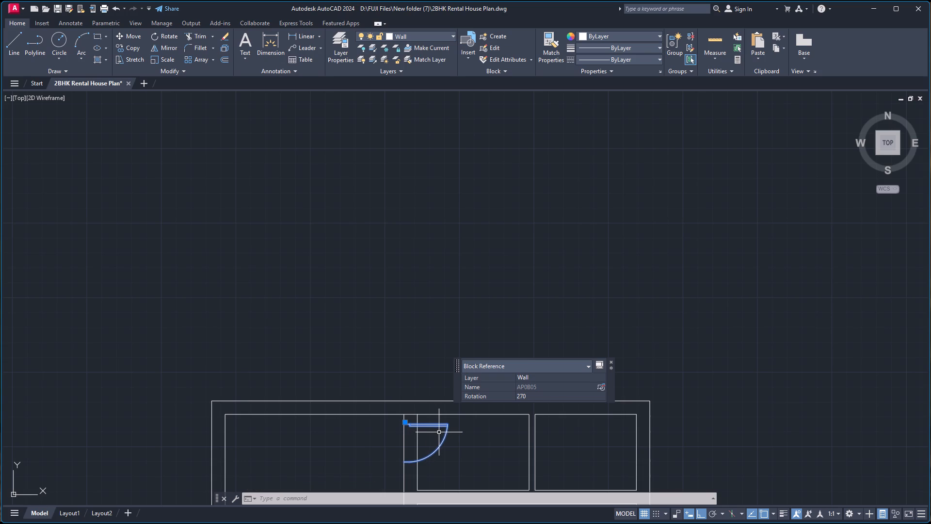
{"action": "key", "text": "m"}
{"action": "key", "text": "i"}
{"action": "key", "text": "Return"}
{"action": "left_click", "coordinate": [347, 465]}
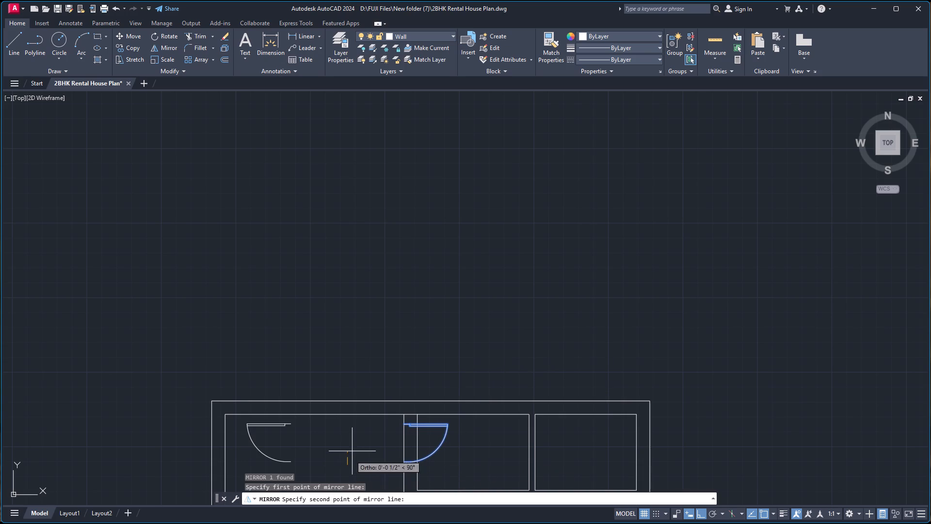
{"action": "left_click", "coordinate": [354, 445]}
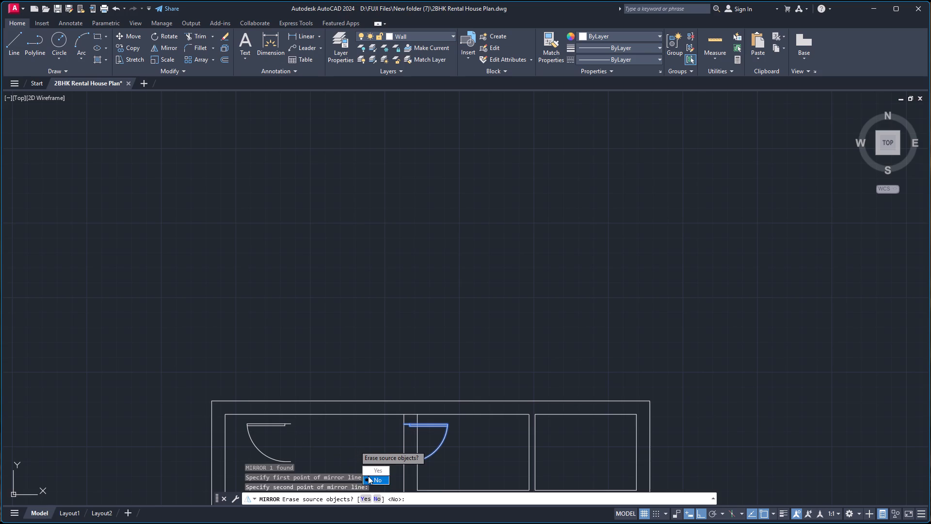
{"action": "left_click_drag", "start_coordinate": [368, 476], "coordinate": [354, 445]}
Rotate the mirrored door block 270° about its hinge-side corner so the leaf points up.
{"action": "left_click", "coordinate": [289, 424]}
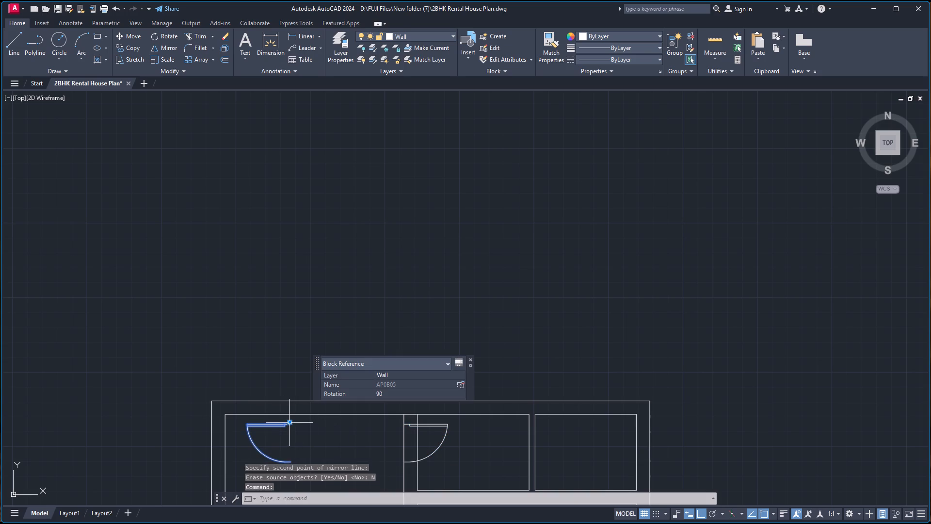
{"action": "type", "text": "ro"}
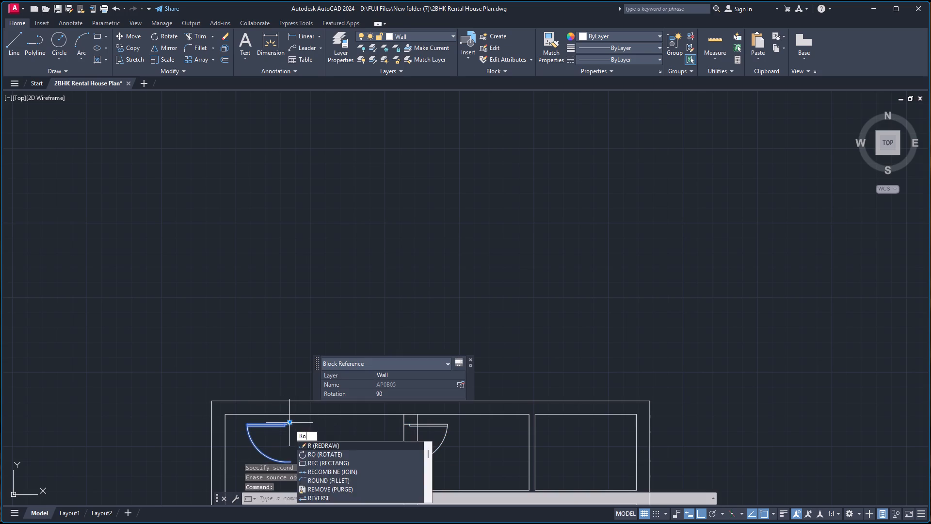
{"action": "key", "text": "Return"}
{"action": "left_click", "coordinate": [290, 425]}
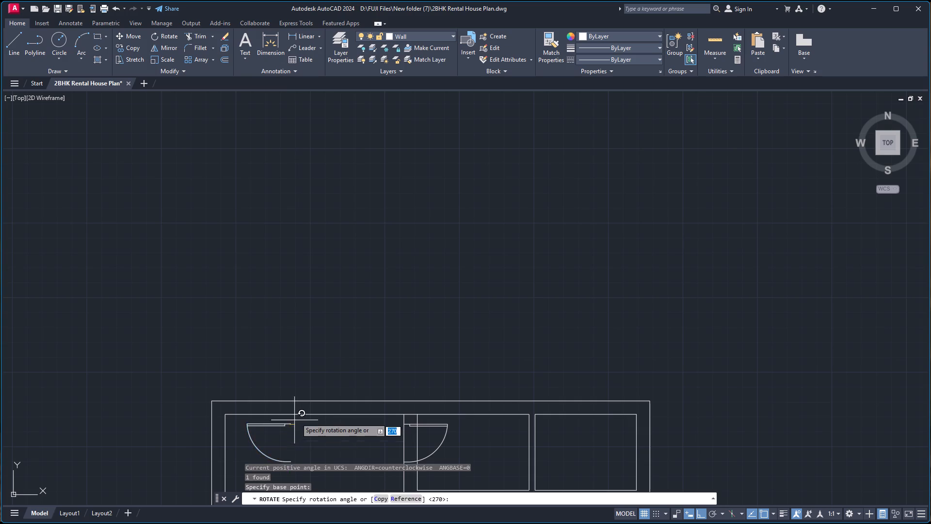
{"action": "left_click", "coordinate": [321, 472]}
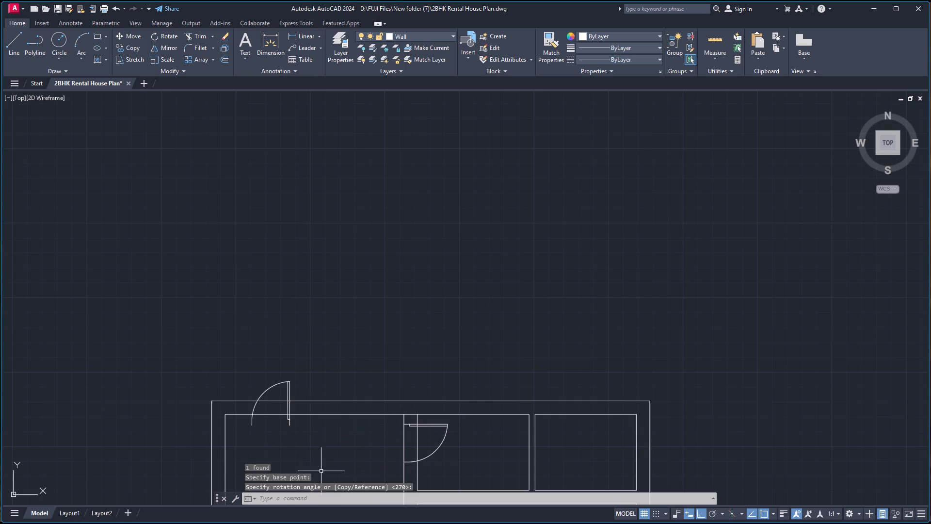
Move the rotated door block by its hinge-side corner onto the lower line of the wall below the top-right small room, near the outer wall.
{"action": "left_click", "coordinate": [290, 423]}
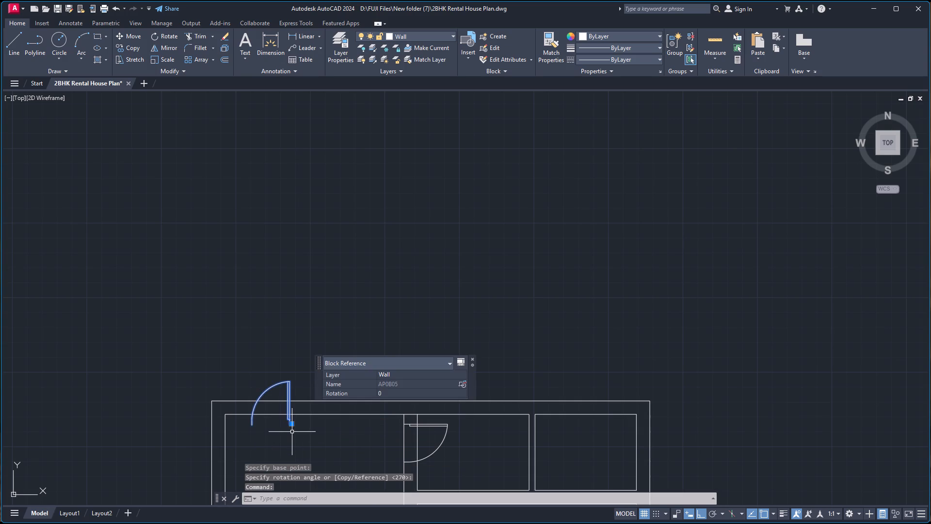
{"action": "key", "text": "m"}
{"action": "key", "text": "Return"}
{"action": "scroll", "coordinate": [292, 431], "scroll_direction": "up", "scroll_amount": 3}
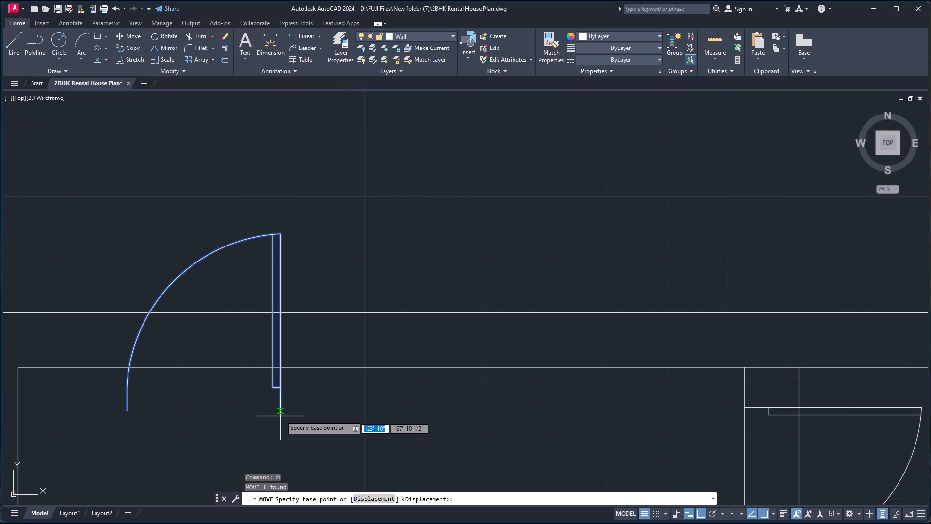
{"action": "left_click", "coordinate": [281, 410]}
{"action": "scroll", "coordinate": [486, 417], "scroll_direction": "down", "scroll_amount": 5}
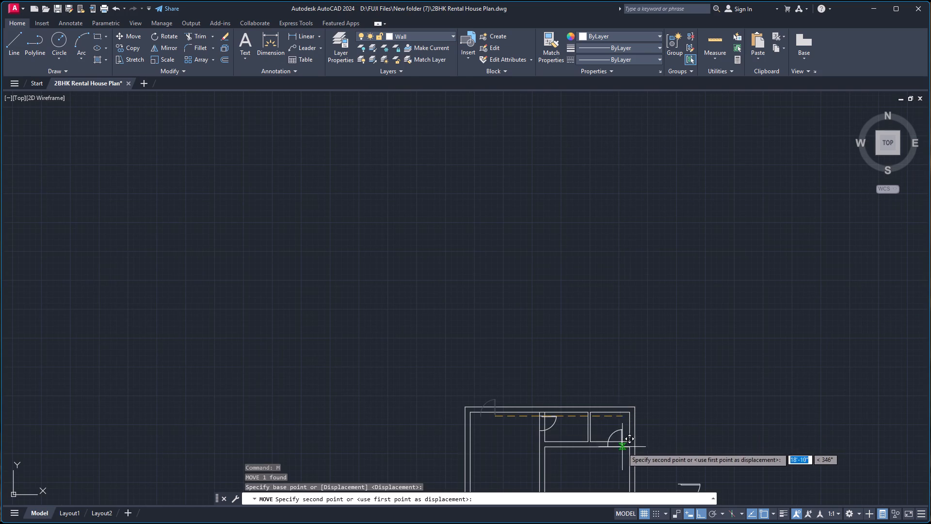
{"action": "scroll", "coordinate": [623, 450], "scroll_direction": "up", "scroll_amount": 4}
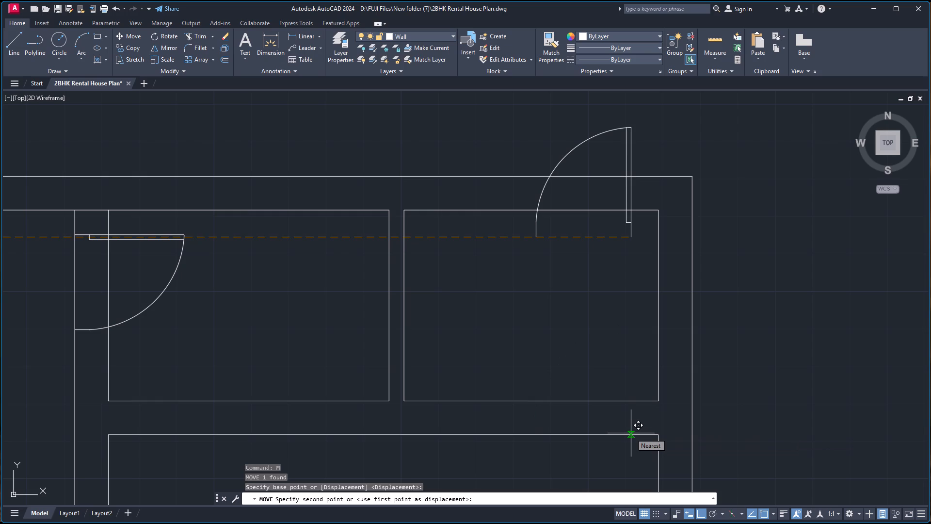
{"action": "left_click", "coordinate": [631, 433]}
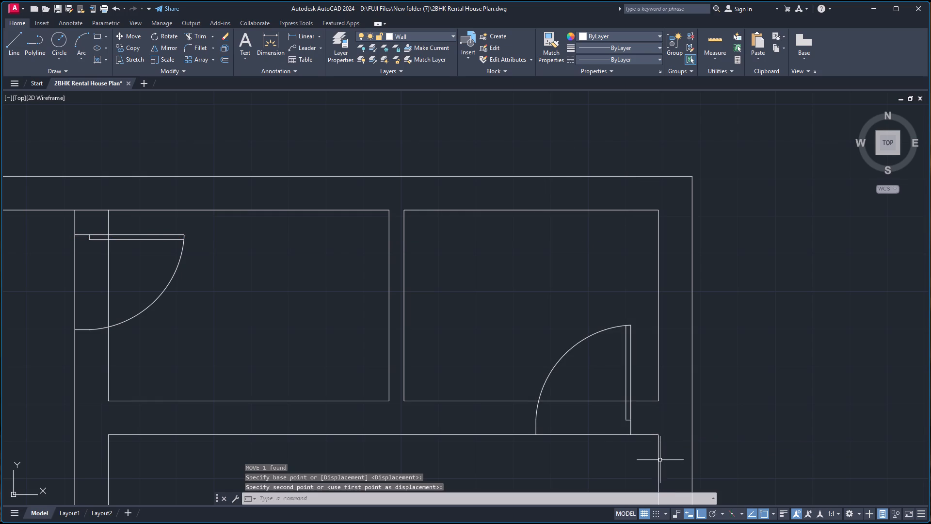
Rotate the spare door block outside the plan 90° about its hinge-side corner so its leaf points up.
{"action": "scroll", "coordinate": [621, 395], "scroll_direction": "down", "scroll_amount": 5}
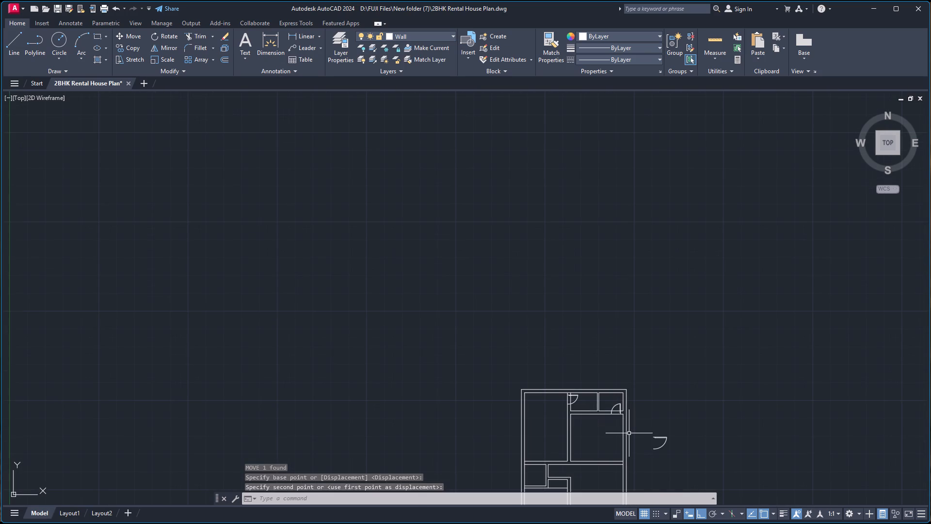
{"action": "scroll", "coordinate": [629, 435], "scroll_direction": "up", "scroll_amount": 1}
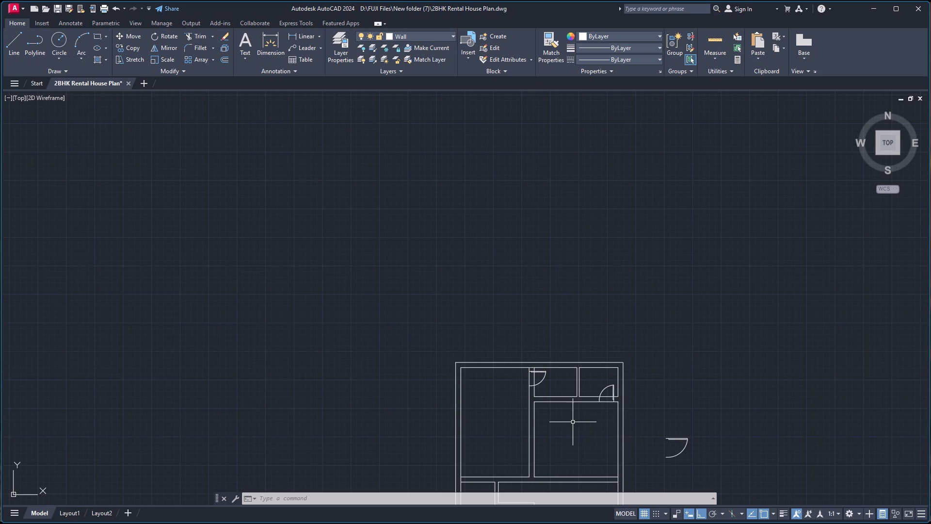
{"action": "scroll", "coordinate": [599, 437], "scroll_direction": "up", "scroll_amount": 1}
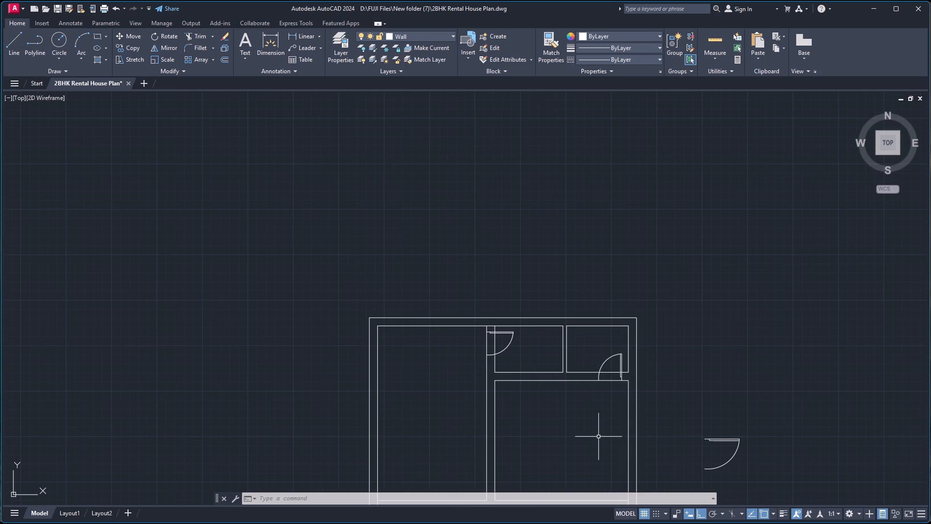
{"action": "scroll", "coordinate": [601, 435], "scroll_direction": "down", "scroll_amount": 2}
{"action": "scroll", "coordinate": [598, 461], "scroll_direction": "up", "scroll_amount": 3}
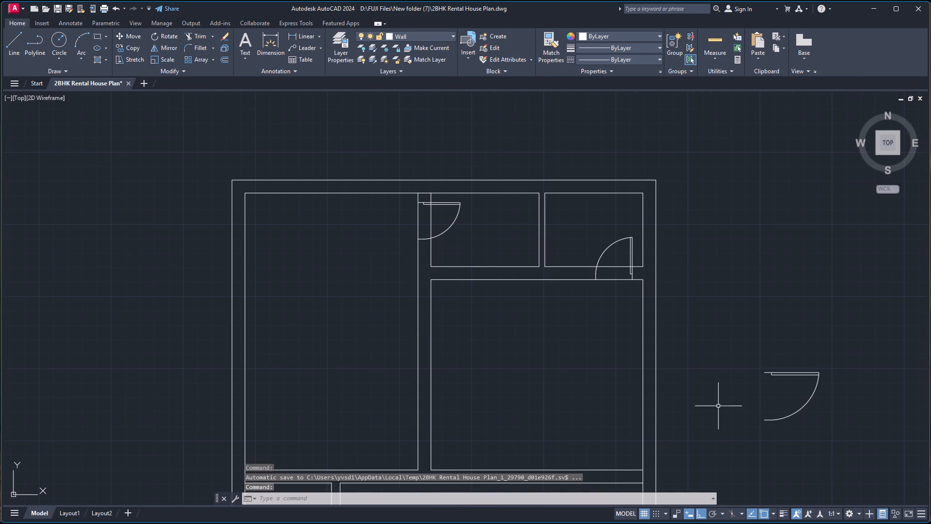
{"action": "left_click", "coordinate": [739, 355]}
{"action": "left_click", "coordinate": [823, 477]}
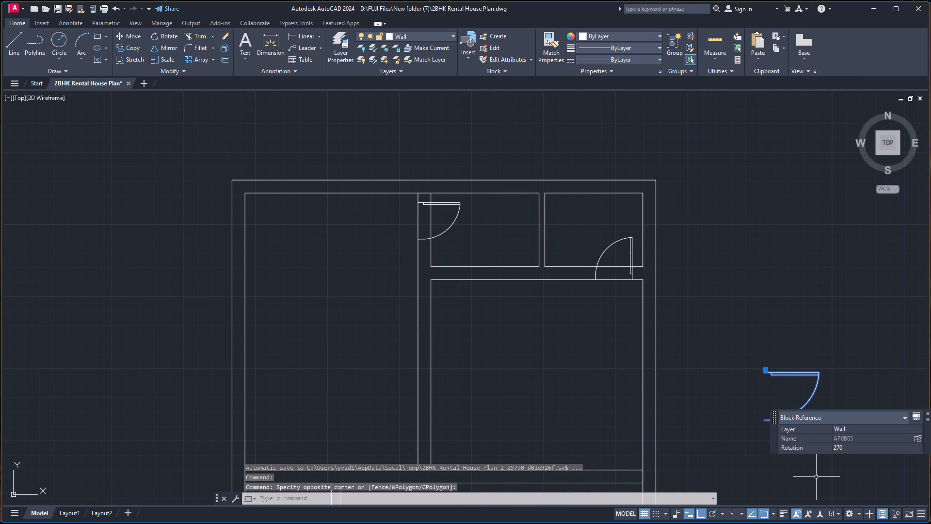
{"action": "key", "text": "r"}
{"action": "key", "text": "o"}
{"action": "key", "text": "Return"}
{"action": "left_click", "coordinate": [763, 371]}
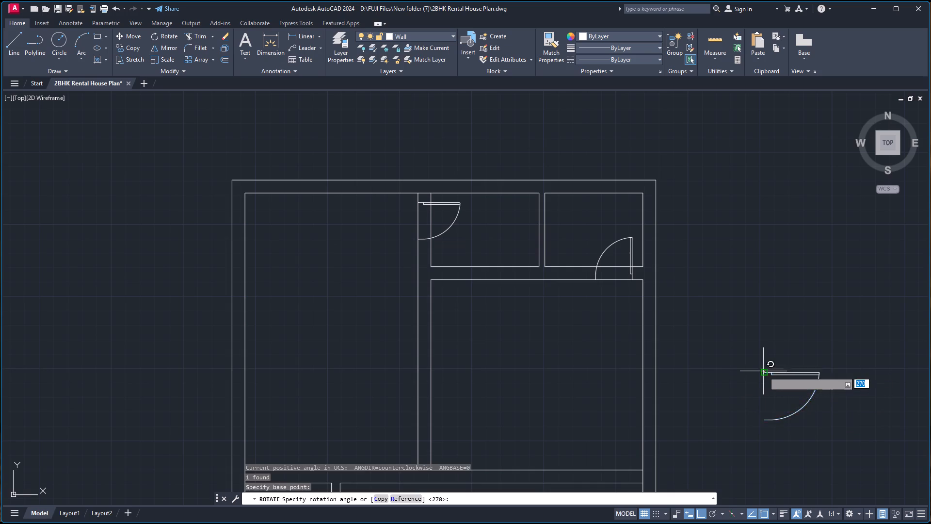
{"action": "left_click", "coordinate": [743, 344]}
Copy the spare door block by its hinge-side corner onto the lower line of the right bedroom's bottom wall, near the room's left corner.
{"action": "left_click", "coordinate": [740, 311]}
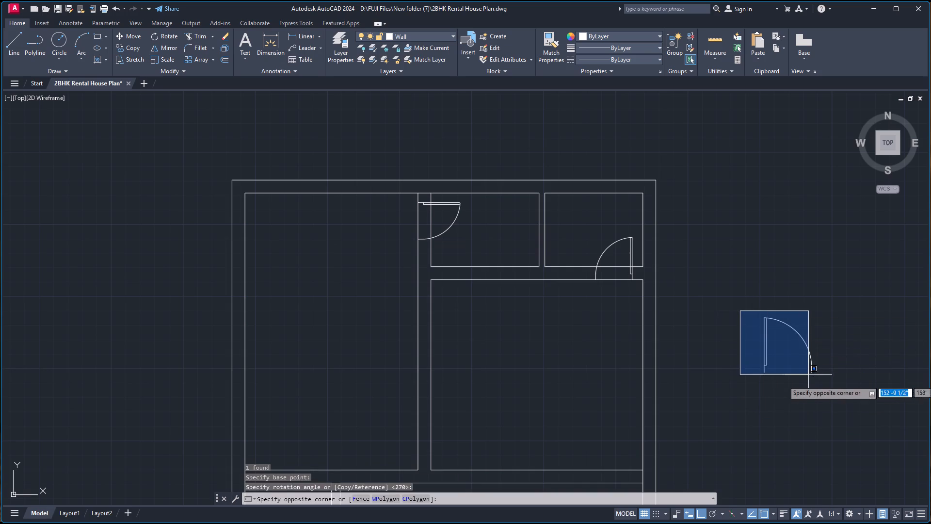
{"action": "left_click", "coordinate": [821, 392]}
{"action": "key", "text": "c"}
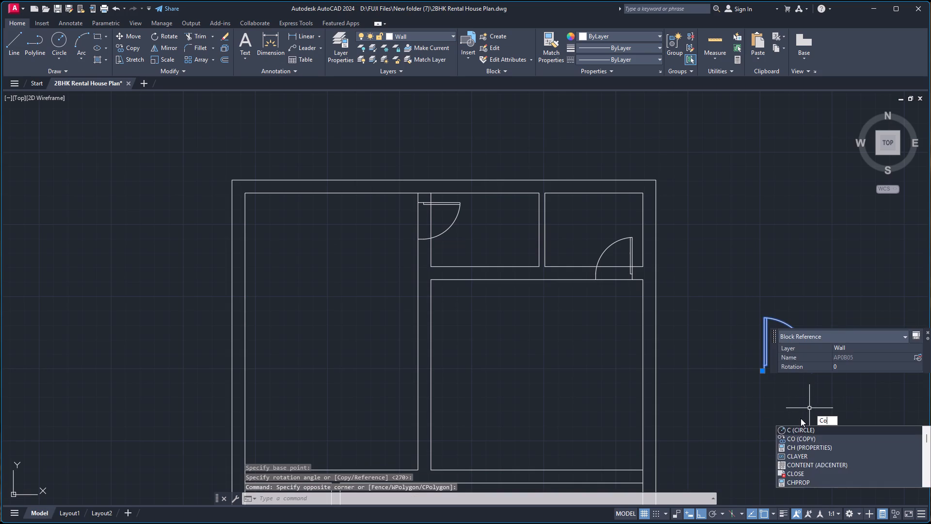
{"action": "key", "text": "o"}
{"action": "key", "text": "Return"}
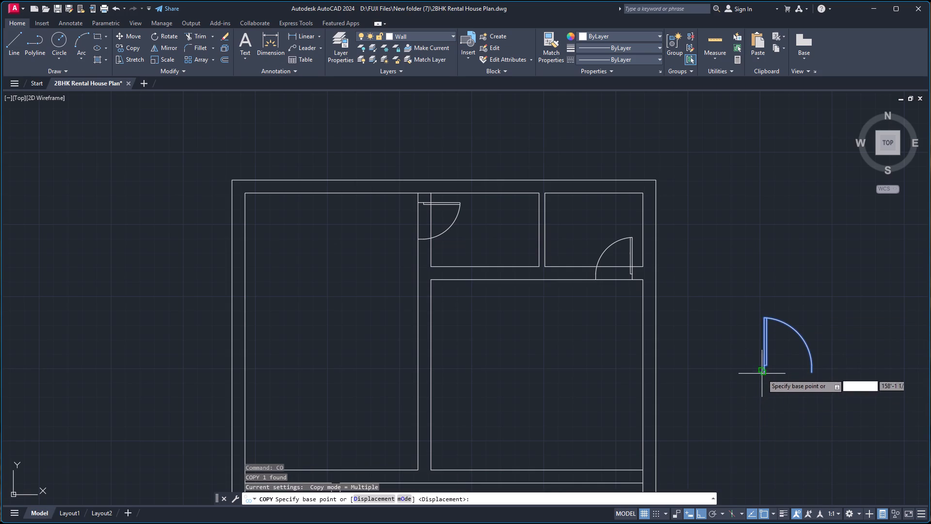
{"action": "left_click", "coordinate": [763, 375]}
{"action": "scroll", "coordinate": [512, 474], "scroll_direction": "down", "scroll_amount": 3}
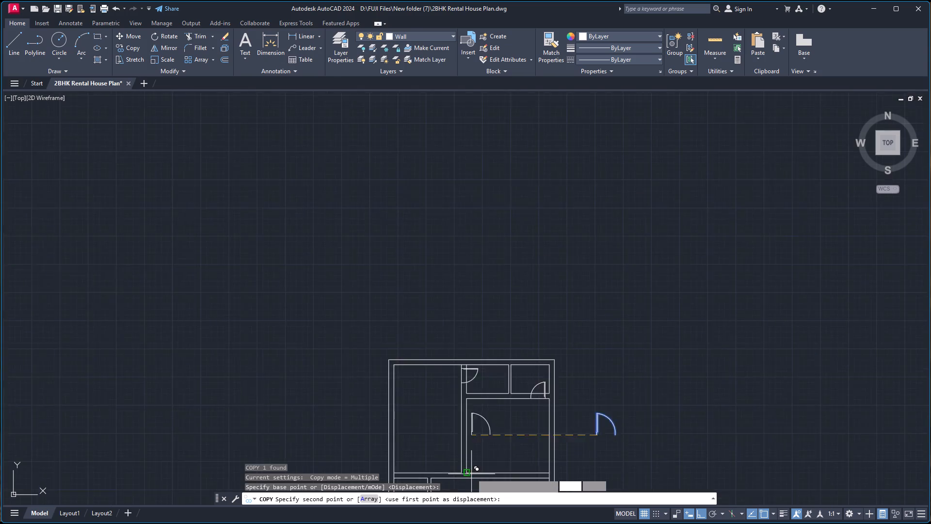
{"action": "scroll", "coordinate": [468, 480], "scroll_direction": "up", "scroll_amount": 4}
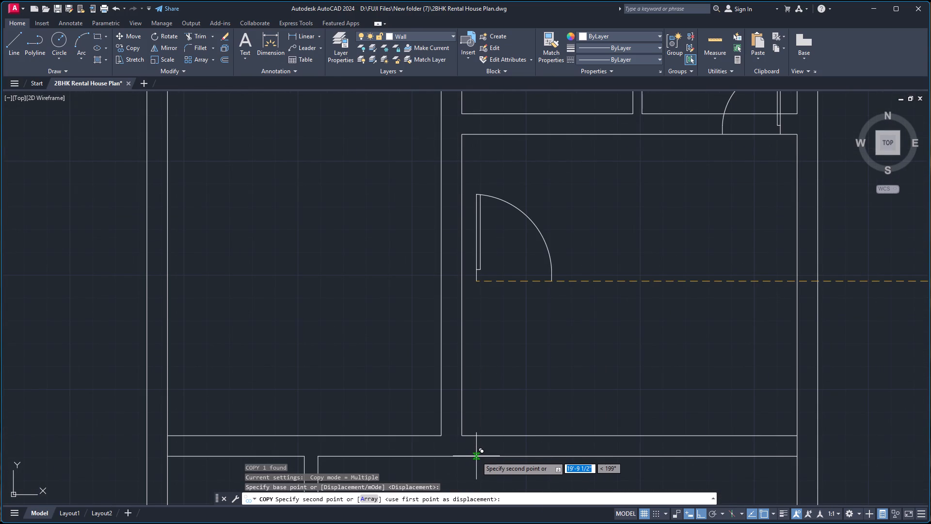
{"action": "left_click", "coordinate": [476, 456]}
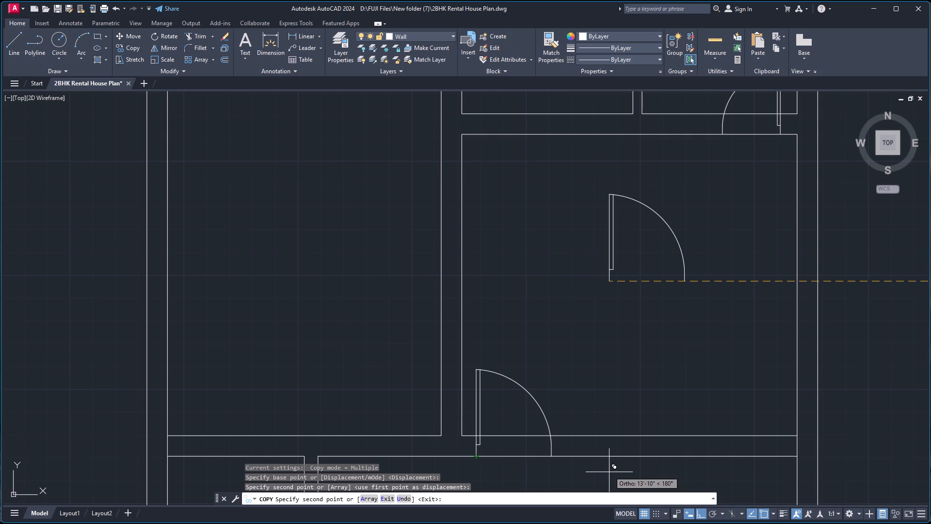
{"action": "key", "text": "Escape"}
Mirror the door block in the right bedroom's bottom wall across a vertical line toward the left bedroom, keeping the original.
{"action": "left_click", "coordinate": [478, 444]}
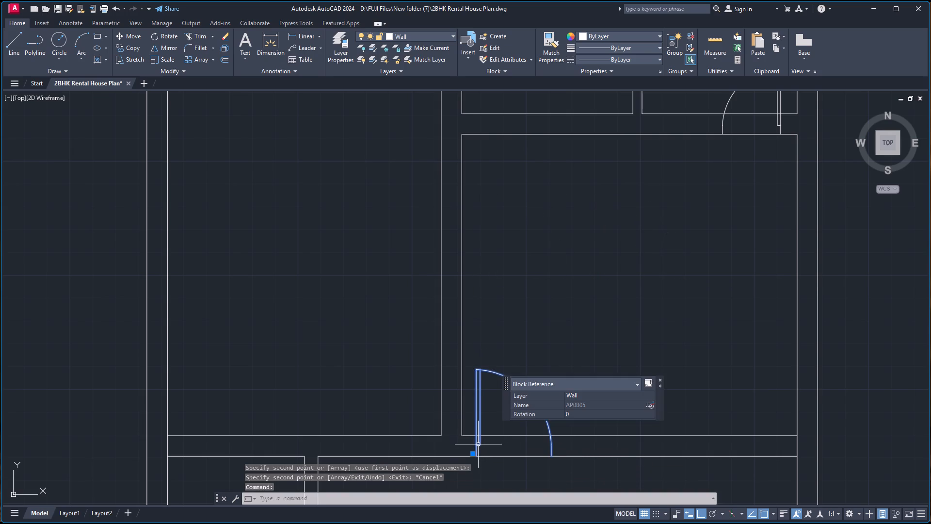
{"action": "key", "text": "m"}
{"action": "key", "text": "i"}
{"action": "key", "text": "Return"}
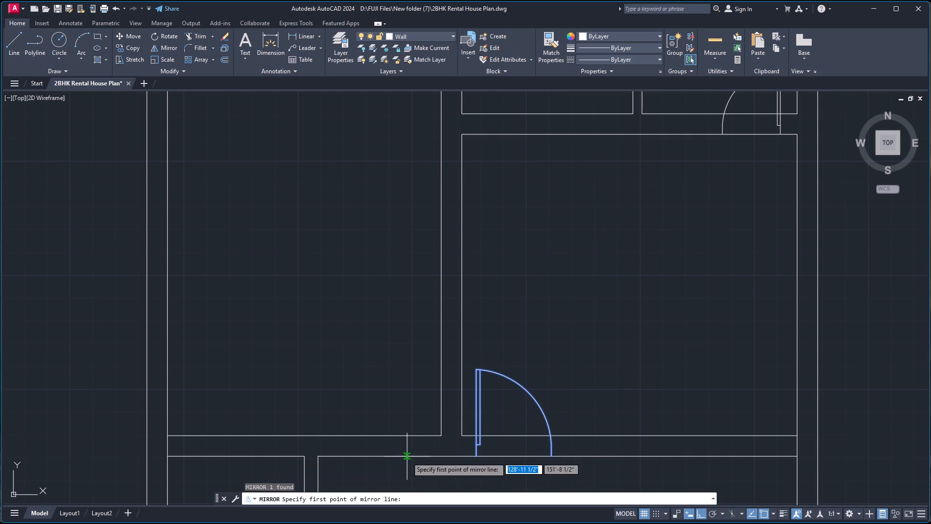
{"action": "left_click", "coordinate": [418, 456]}
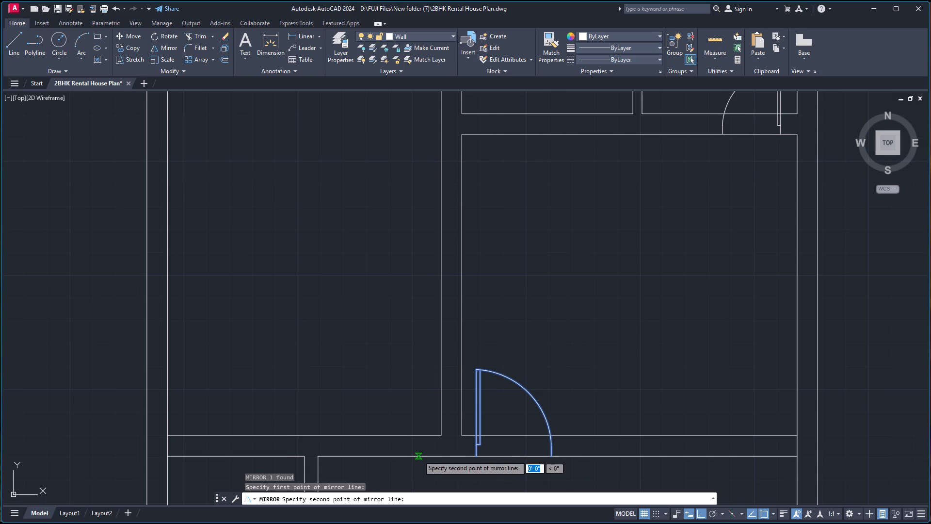
{"action": "left_click", "coordinate": [418, 430]}
{"action": "left_click_drag", "start_coordinate": [436, 463], "coordinate": [418, 430]}
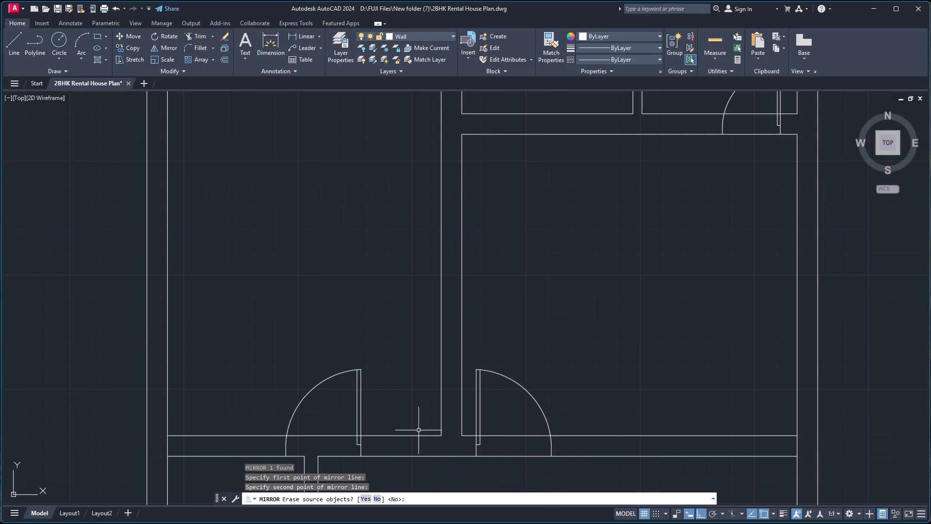
Move the mirrored door block toward the left bedroom's bottom-right corner, with its hinge-side corner on the bottom wall's lower line.
{"action": "left_click", "coordinate": [361, 452]}
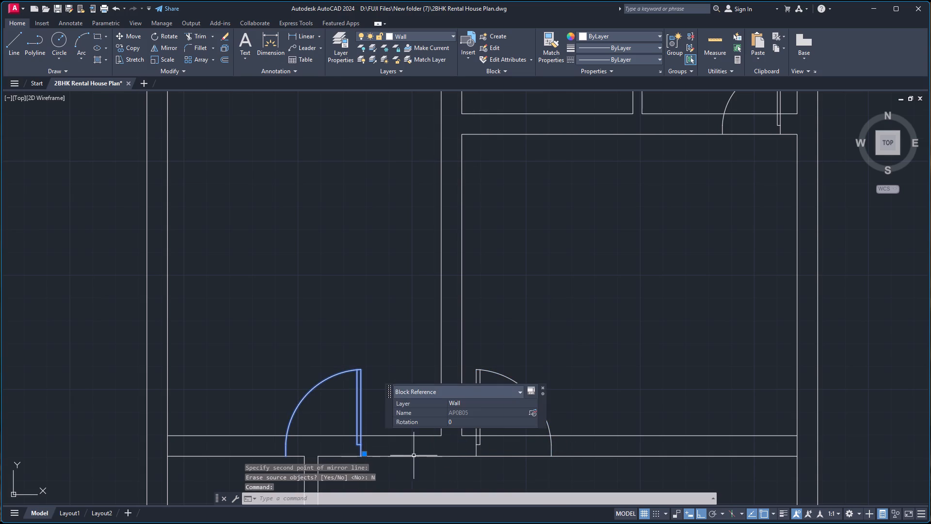
{"action": "left_click", "coordinate": [366, 455]}
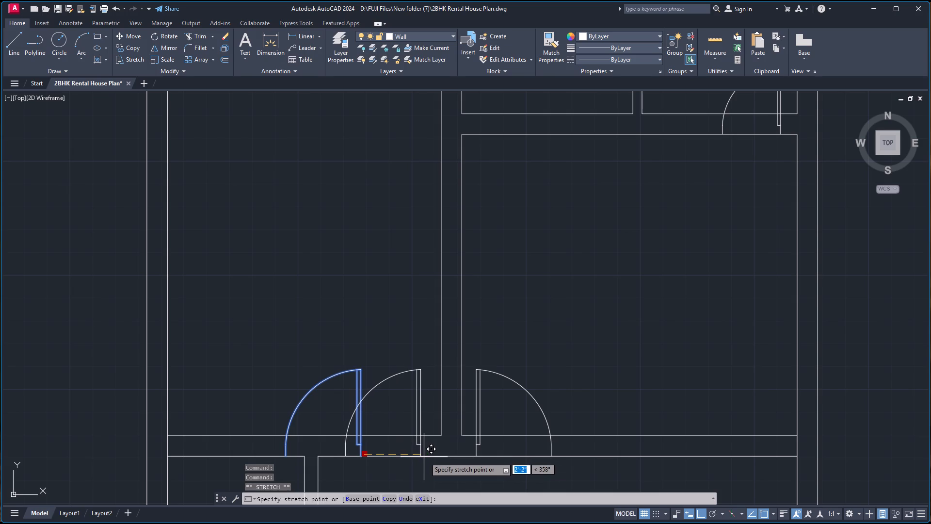
{"action": "left_click", "coordinate": [426, 457]}
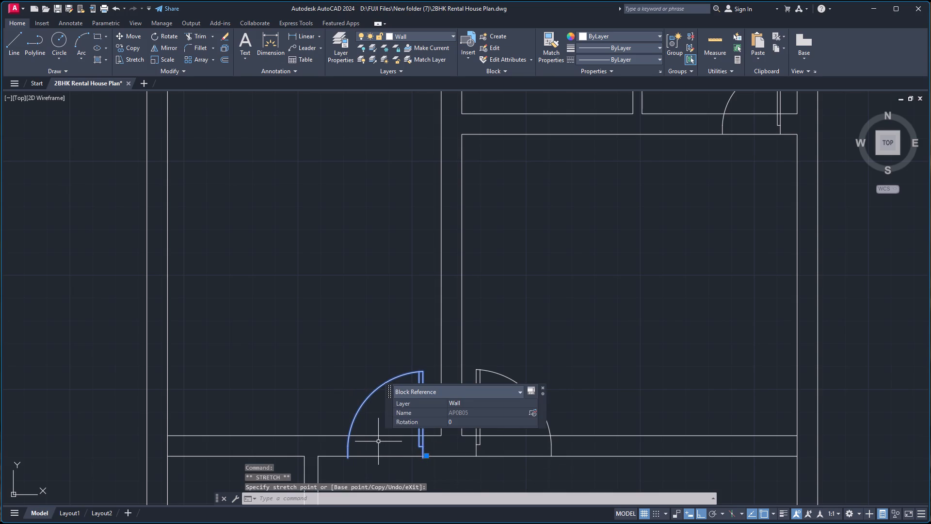
{"action": "key", "text": "Escape"}
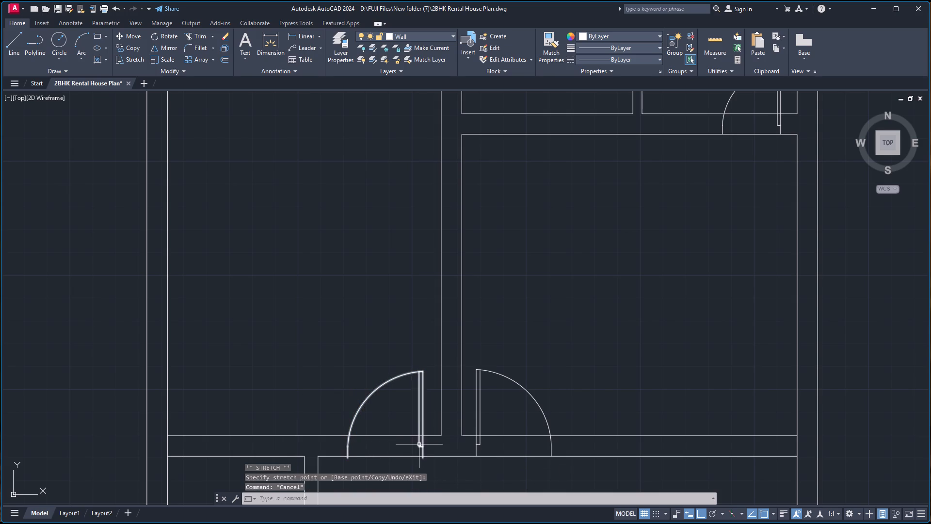
{"action": "left_click", "coordinate": [419, 444]}
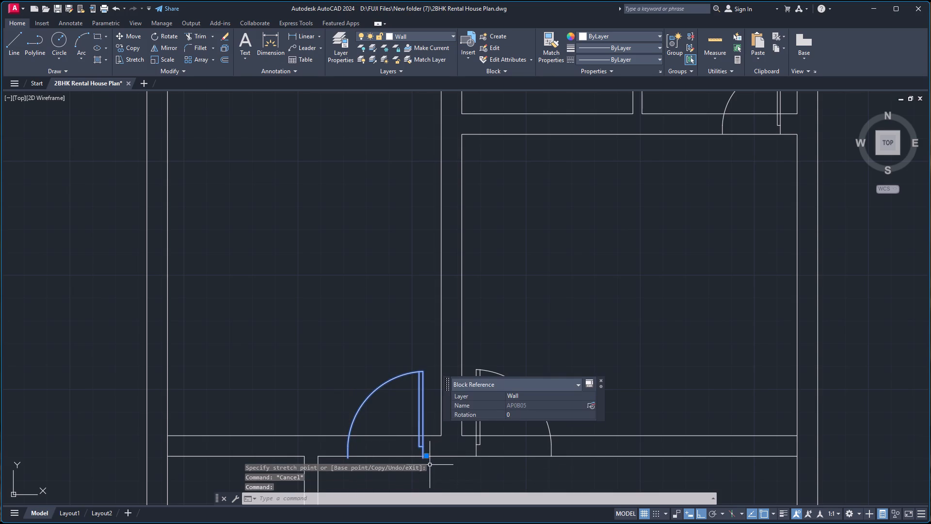
{"action": "key", "text": "m"}
{"action": "key", "text": "Return"}
{"action": "scroll", "coordinate": [425, 456], "scroll_direction": "up", "scroll_amount": 4}
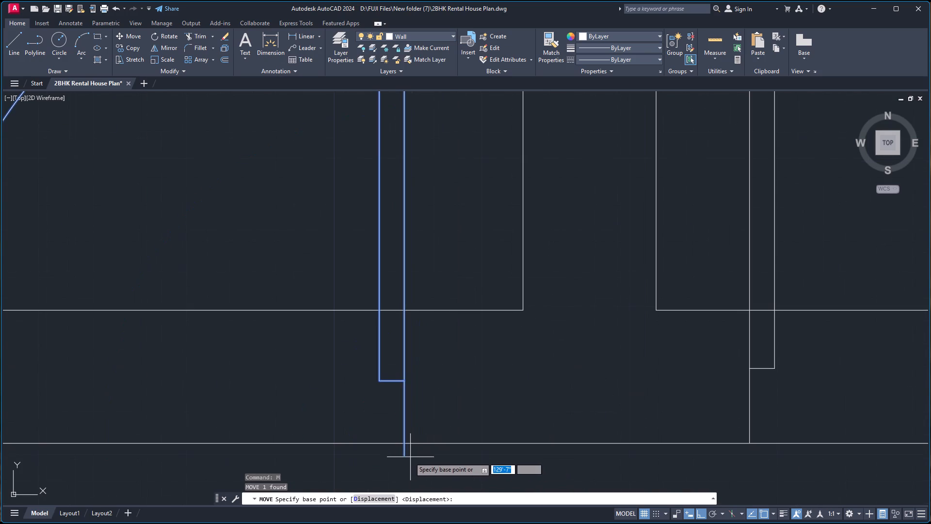
{"action": "left_click", "coordinate": [405, 458]}
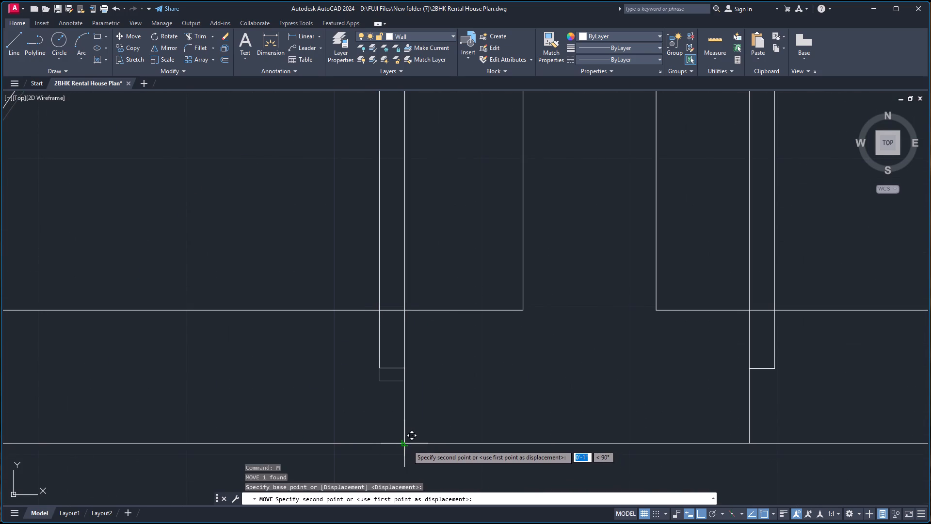
{"action": "left_click", "coordinate": [407, 445]}
Scale the left bedroom's door block up slightly about its hinge-side corner, making it larger than the right bedroom's door.
{"action": "left_click", "coordinate": [404, 440]}
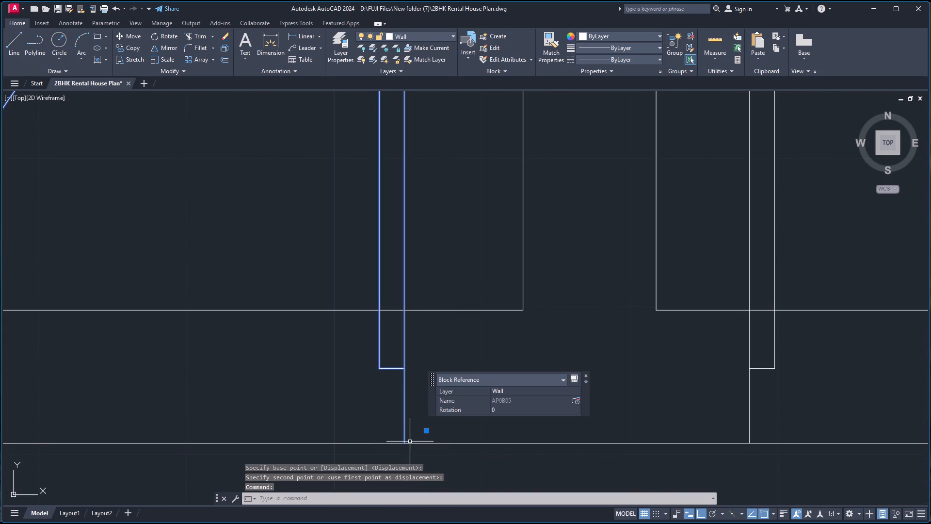
{"action": "key", "text": "s"}
{"action": "key", "text": "c"}
{"action": "key", "text": "Return"}
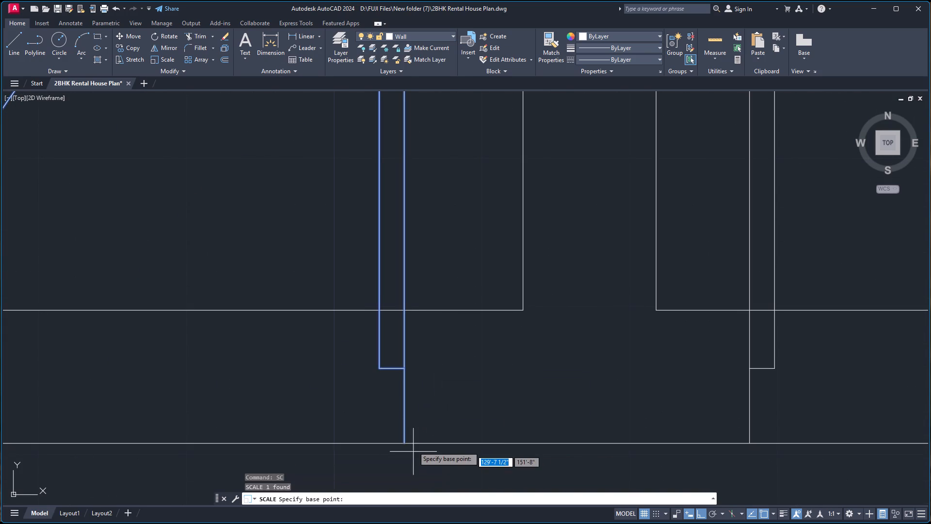
{"action": "scroll", "coordinate": [413, 446], "scroll_direction": "down", "scroll_amount": 4}
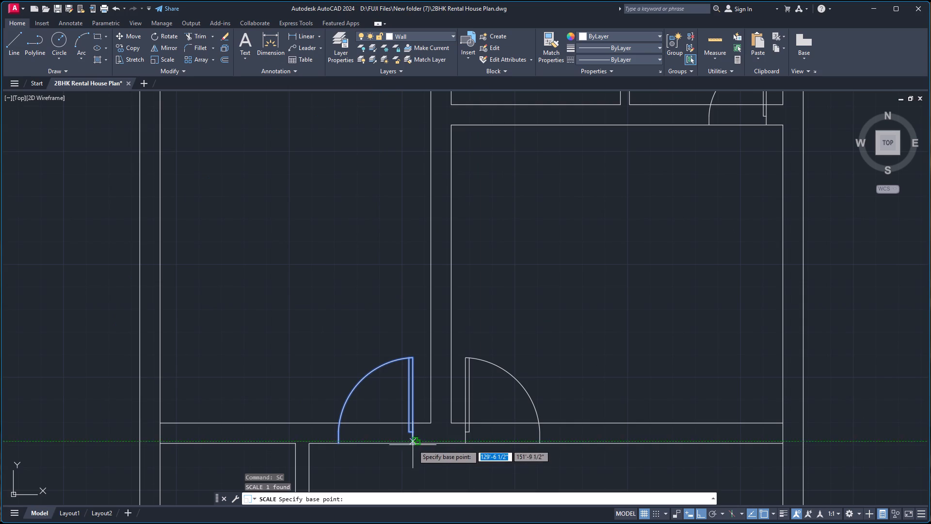
{"action": "left_click", "coordinate": [412, 444]}
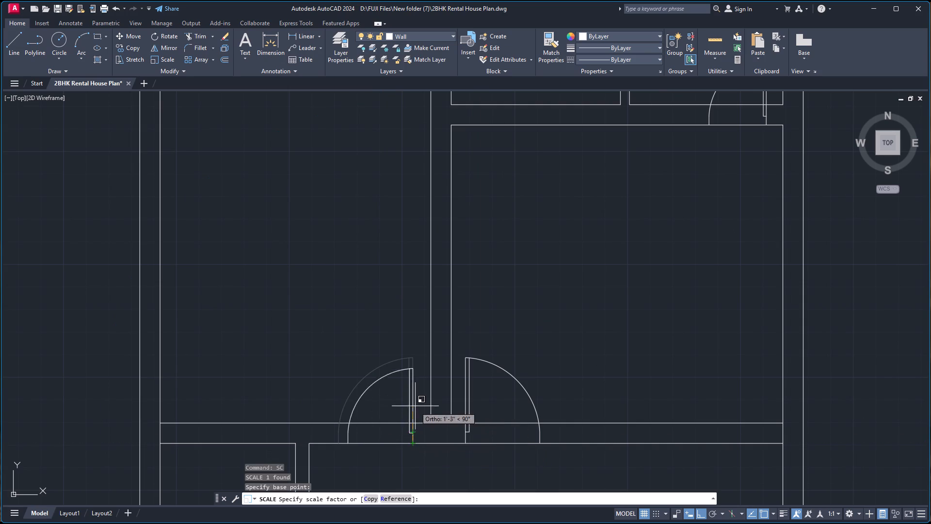
{"action": "left_click", "coordinate": [415, 398]}
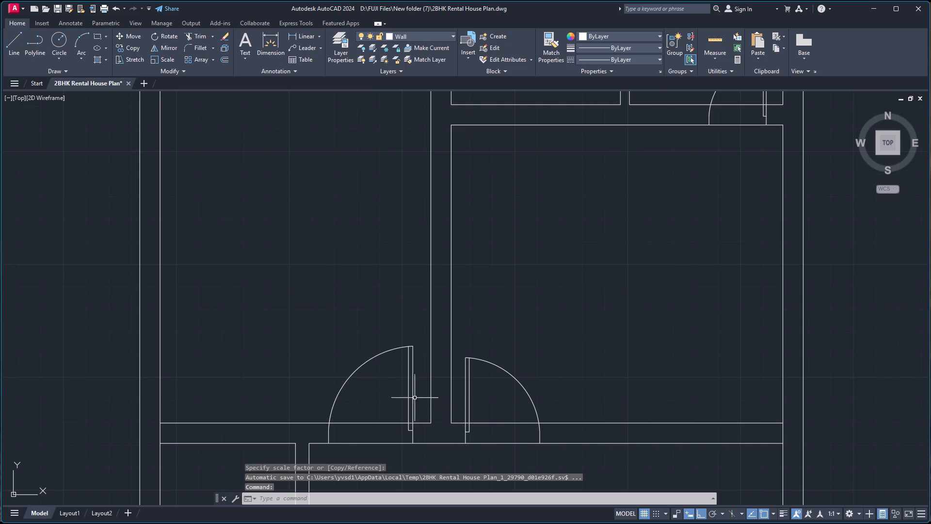
Move the enlarged door block by its hinge-side corner along the wall's lower line, closer to the left bedroom's right corner.
{"action": "left_click", "coordinate": [412, 437]}
{"action": "key", "text": "m"}
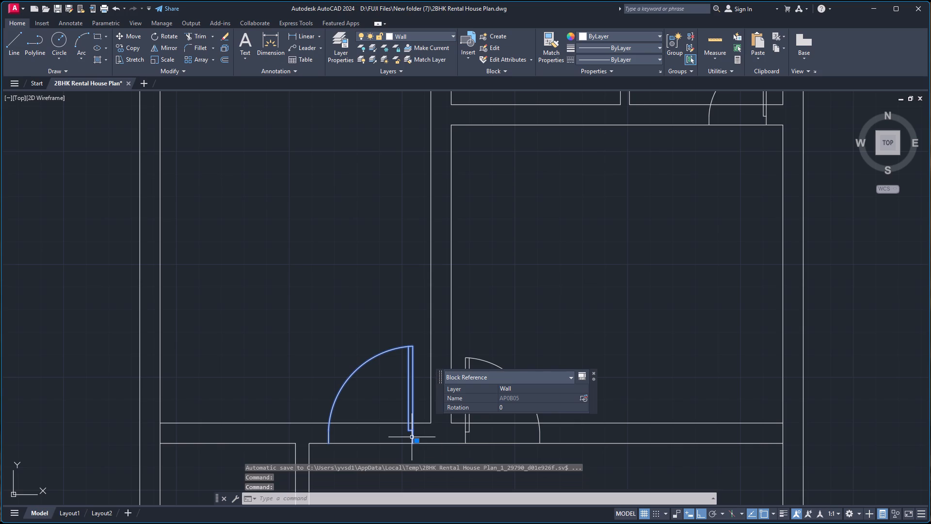
{"action": "key", "text": "Return"}
{"action": "scroll", "coordinate": [412, 437], "scroll_direction": "up", "scroll_amount": 5}
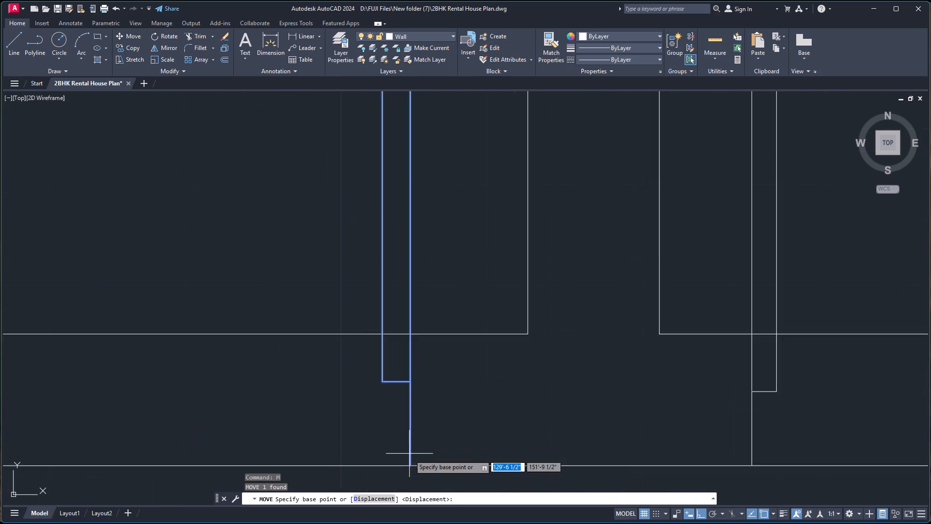
{"action": "left_click", "coordinate": [410, 470]}
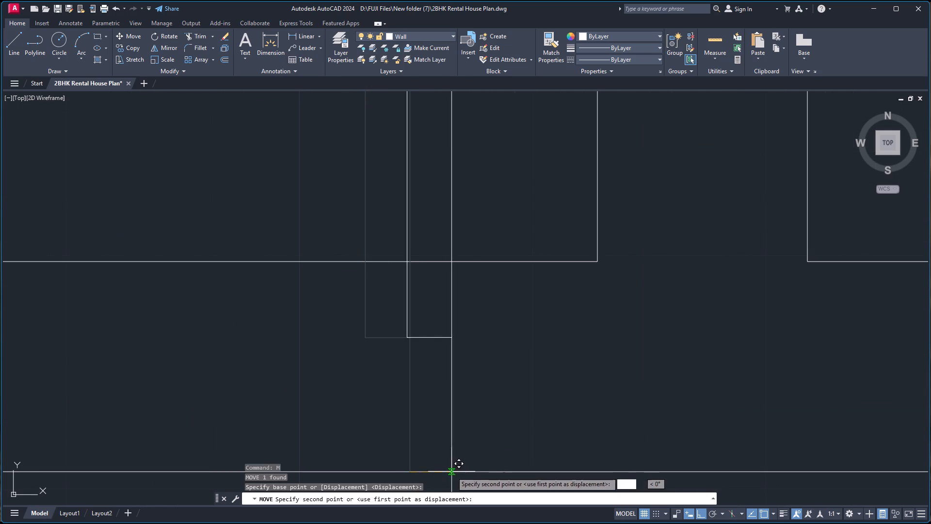
{"action": "left_click", "coordinate": [481, 472]}
Mirror the spare door block outside the plan across a vertical line on its plan-facing side, keeping the original.
{"action": "scroll", "coordinate": [473, 439], "scroll_direction": "down", "scroll_amount": 4}
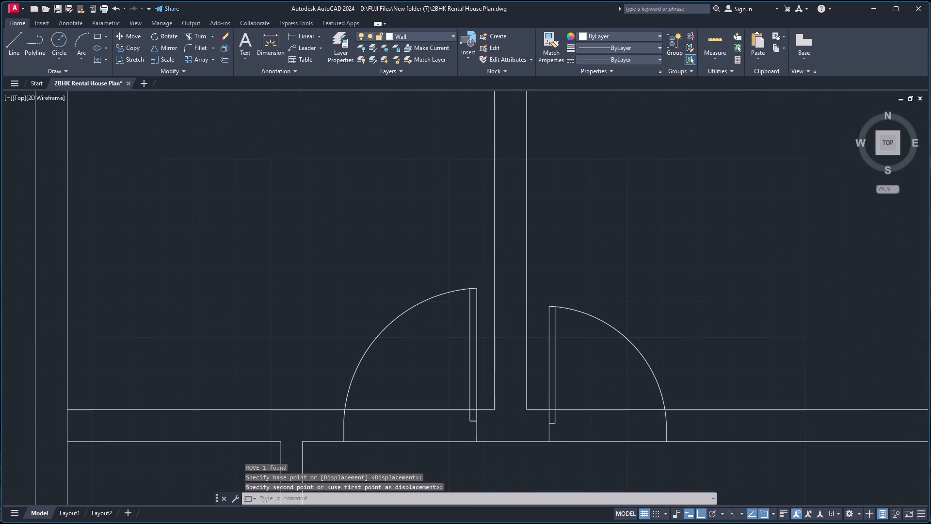
{"action": "scroll", "coordinate": [559, 406], "scroll_direction": "down", "scroll_amount": 2}
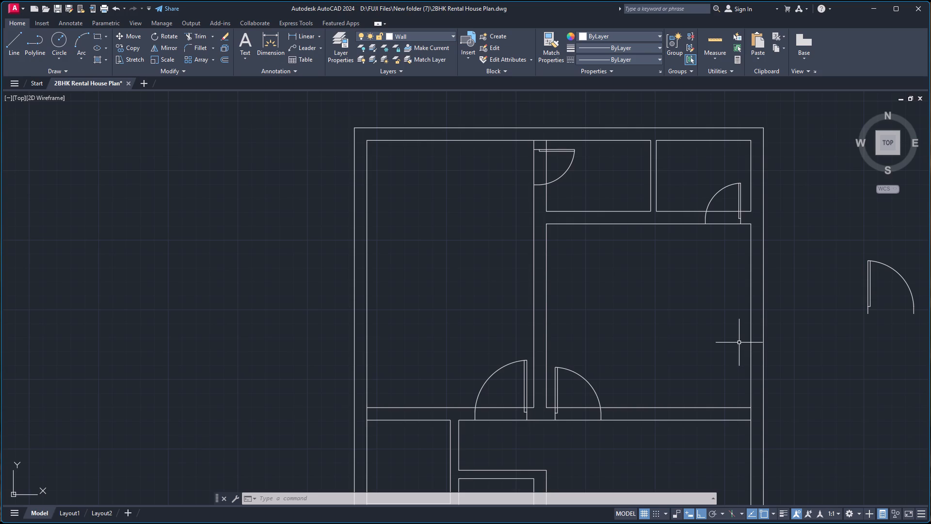
{"action": "left_click", "coordinate": [846, 241]}
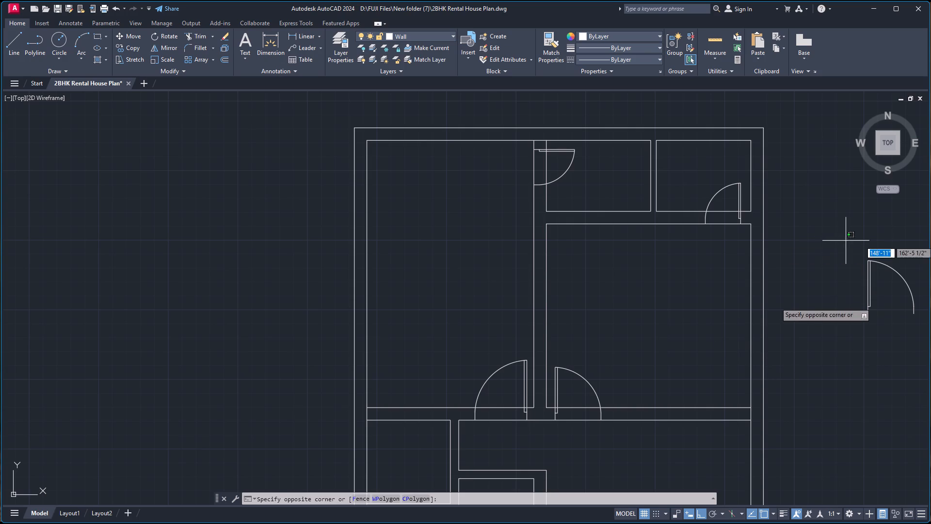
{"action": "left_click", "coordinate": [921, 343]}
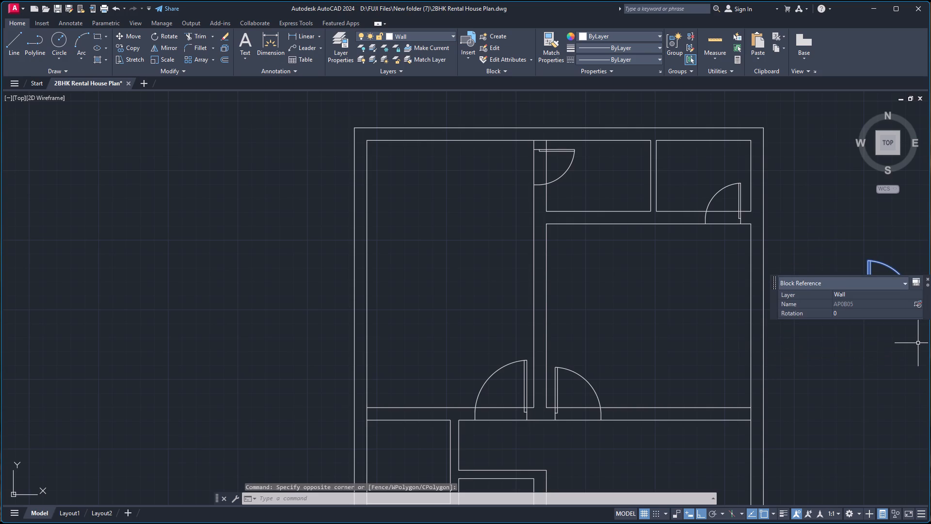
{"action": "type", "text": "mi"}
{"action": "key", "text": "Return"}
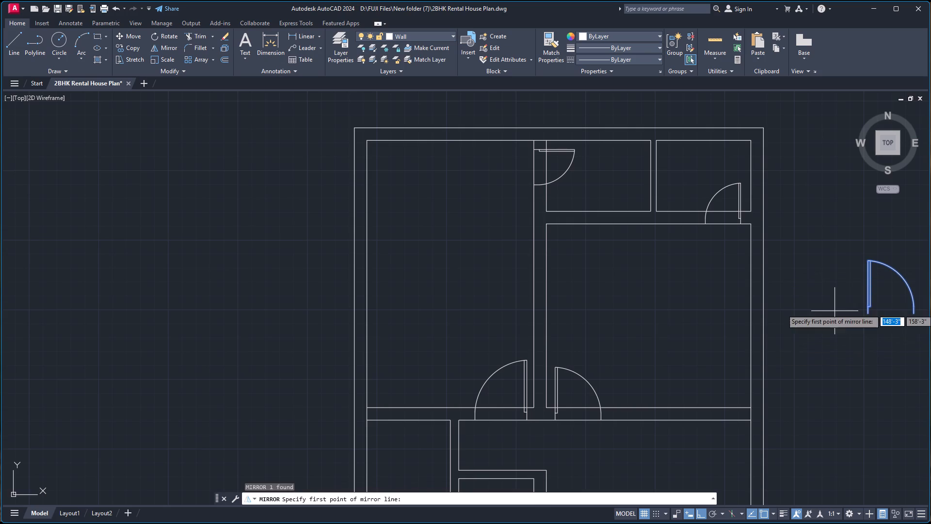
{"action": "left_click", "coordinate": [842, 319]}
{"action": "left_click", "coordinate": [842, 272]}
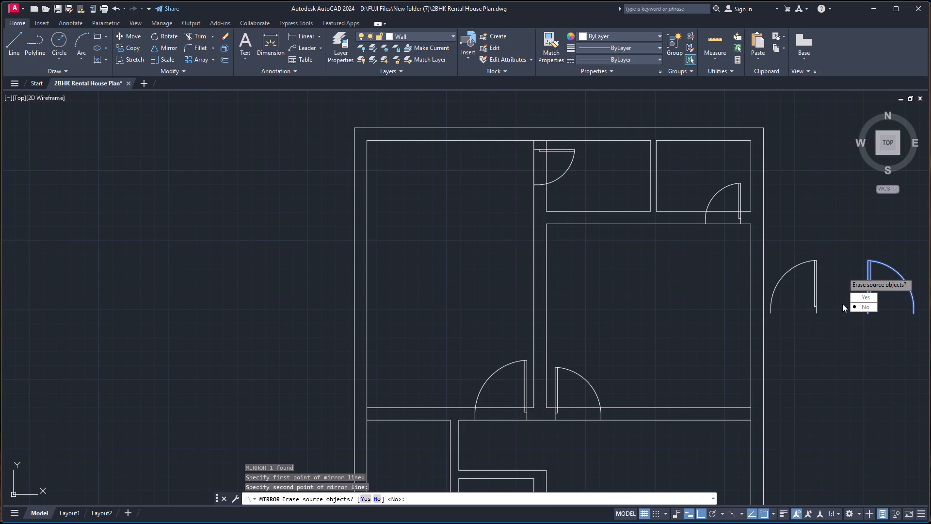
{"action": "left_click_drag", "start_coordinate": [856, 304], "coordinate": [842, 272]}
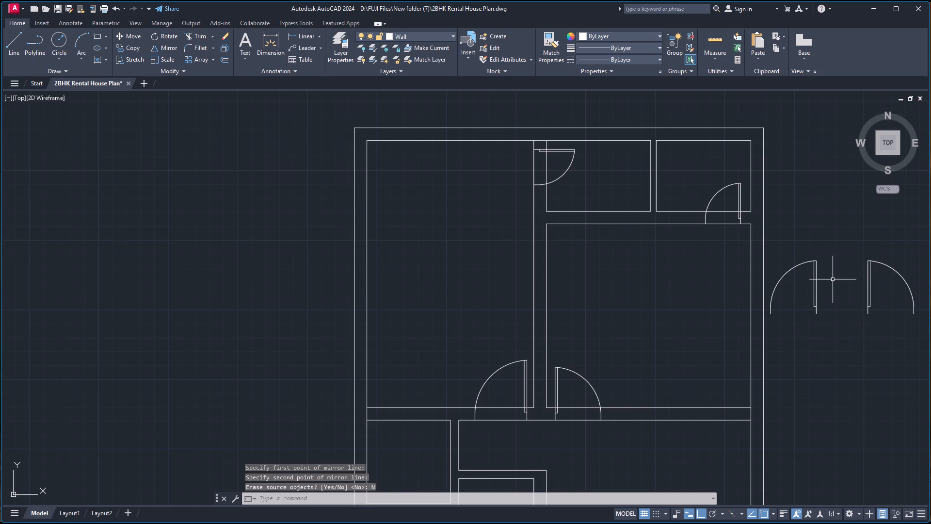
Copy the mirrored spare door block by its hinge-side corner onto the lower line of the central hall's bottom wall, near the right outer wall.
{"action": "left_click", "coordinate": [818, 310]}
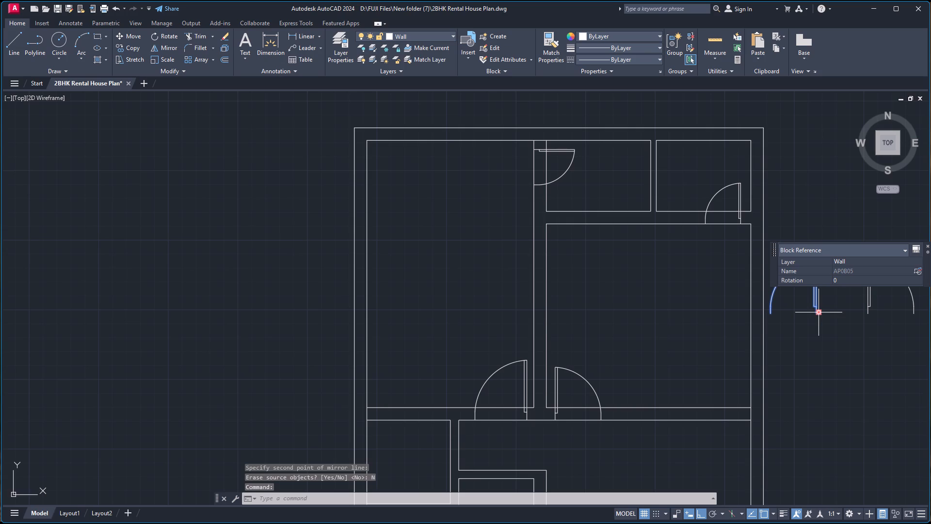
{"action": "type", "text": "co"}
{"action": "key", "text": "Return"}
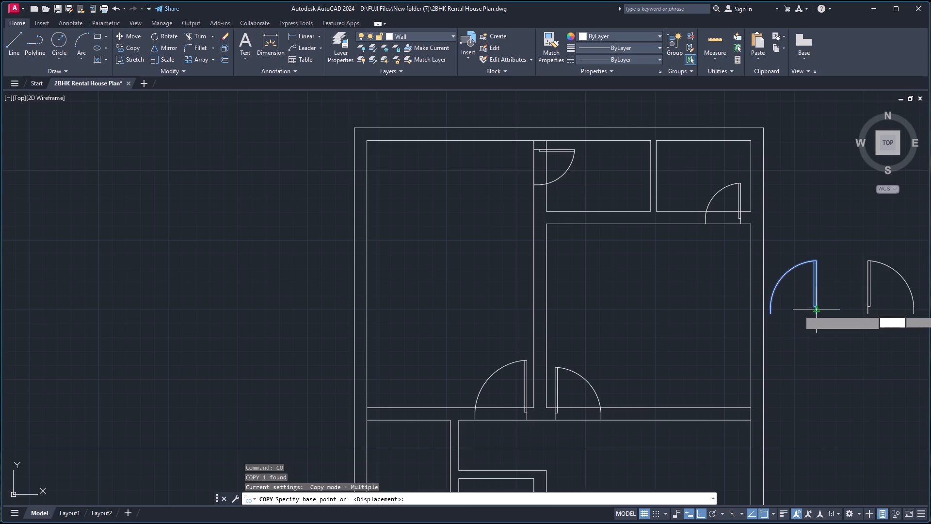
{"action": "scroll", "coordinate": [818, 310], "scroll_direction": "up", "scroll_amount": 2}
{"action": "left_click", "coordinate": [810, 322]}
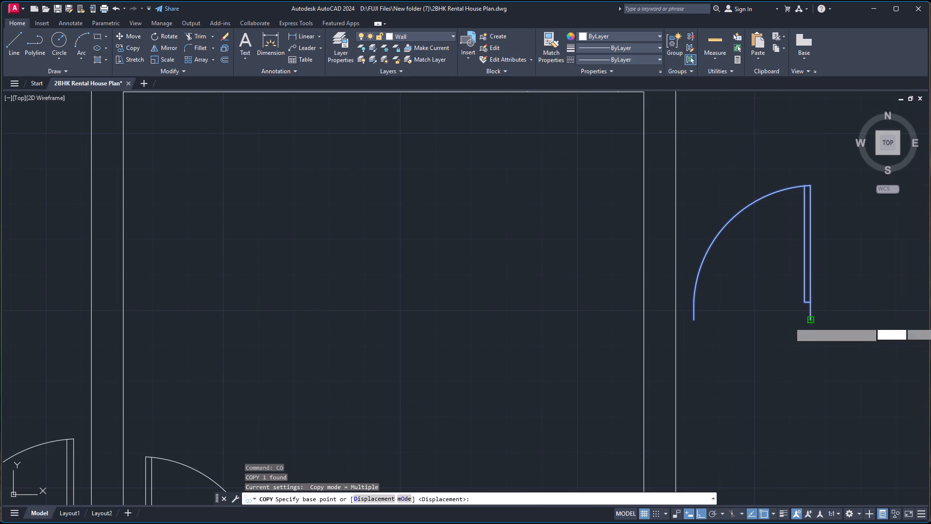
{"action": "scroll", "coordinate": [649, 328], "scroll_direction": "down", "scroll_amount": 4}
{"action": "scroll", "coordinate": [610, 370], "scroll_direction": "up", "scroll_amount": 3}
{"action": "scroll", "coordinate": [617, 366], "scroll_direction": "down", "scroll_amount": 2}
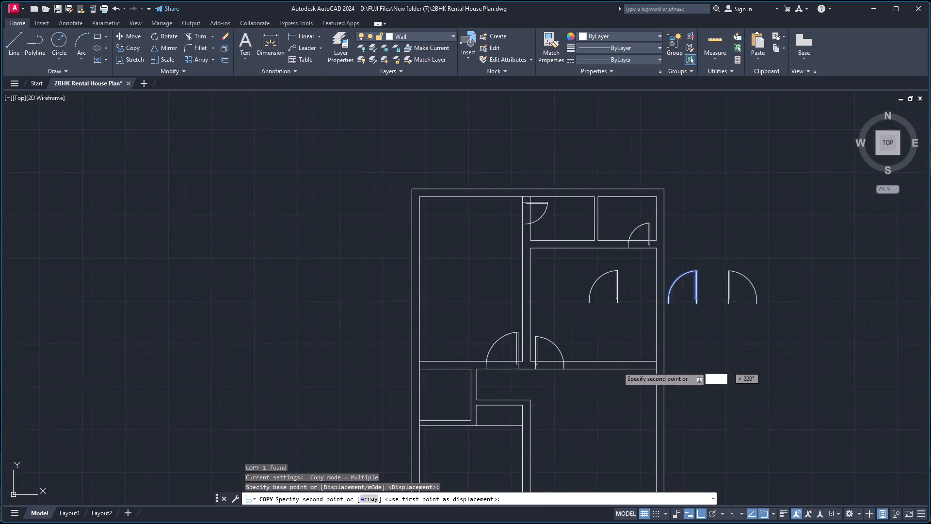
{"action": "scroll", "coordinate": [617, 366], "scroll_direction": "down", "scroll_amount": 1}
{"action": "scroll", "coordinate": [622, 414], "scroll_direction": "down", "scroll_amount": 2}
{"action": "scroll", "coordinate": [624, 454], "scroll_direction": "up", "scroll_amount": 4}
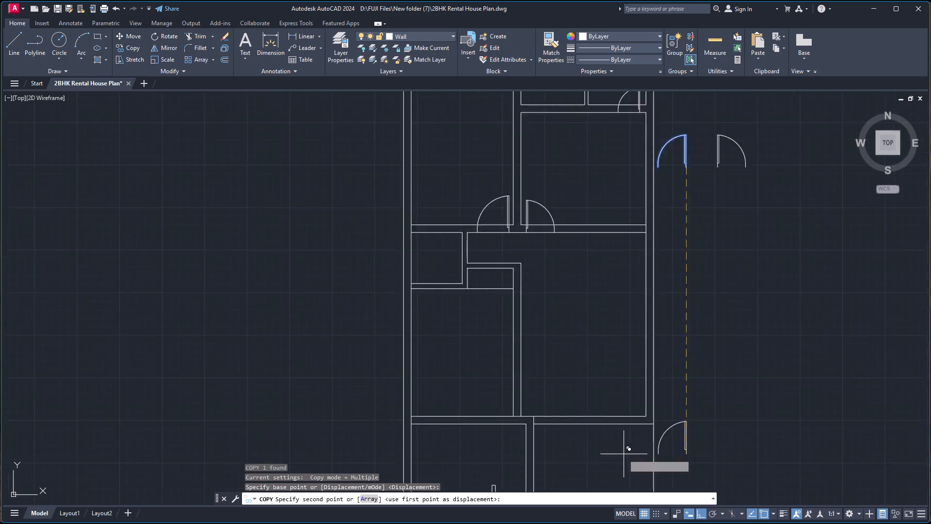
{"action": "scroll", "coordinate": [622, 412], "scroll_direction": "up", "scroll_amount": 1}
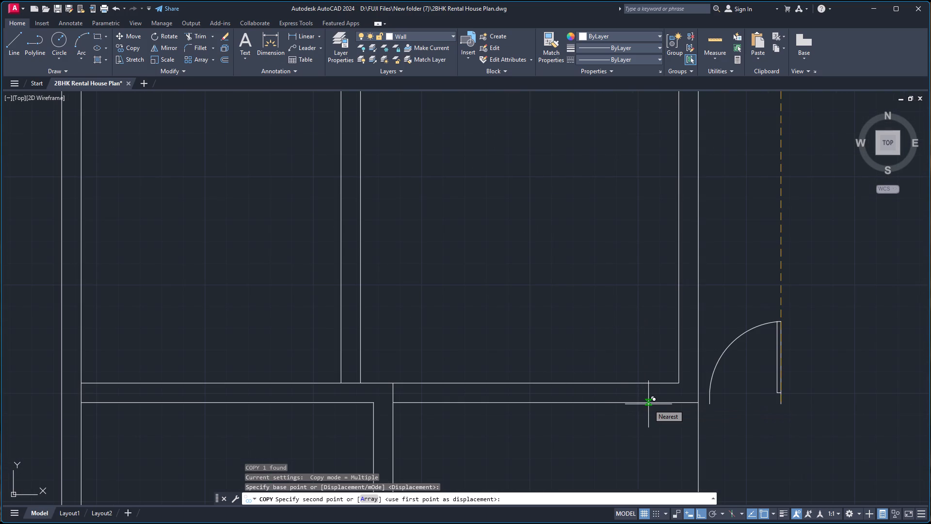
{"action": "left_click", "coordinate": [648, 404]}
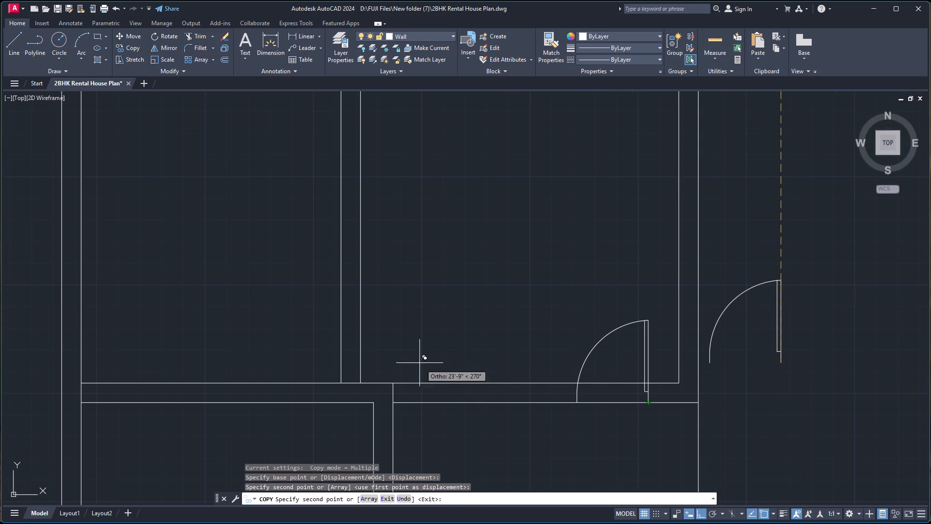
Place another copy of the mirrored door block on the lower line of the small room's bottom wall, below the left bedroom.
{"action": "scroll", "coordinate": [266, 364], "scroll_direction": "down", "scroll_amount": 1}
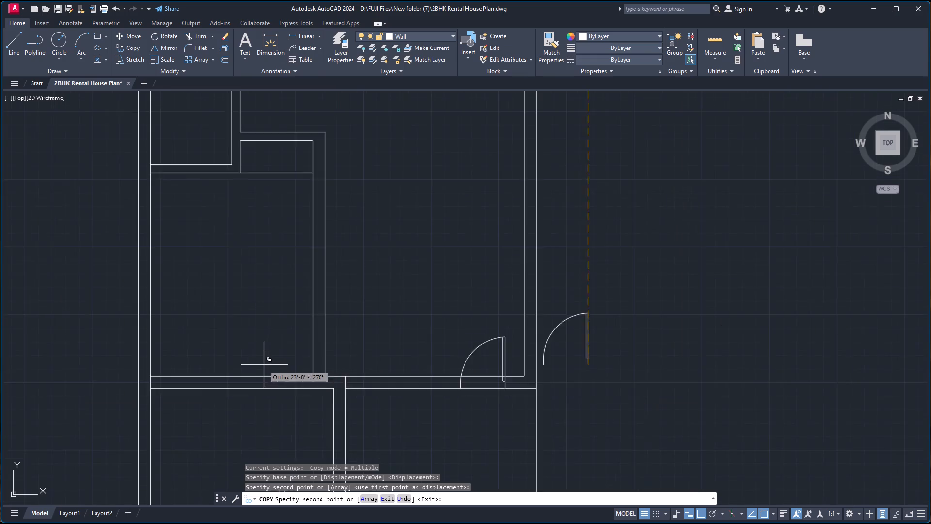
{"action": "scroll", "coordinate": [259, 367], "scroll_direction": "down", "scroll_amount": 1}
{"action": "scroll", "coordinate": [208, 207], "scroll_direction": "up", "scroll_amount": 4}
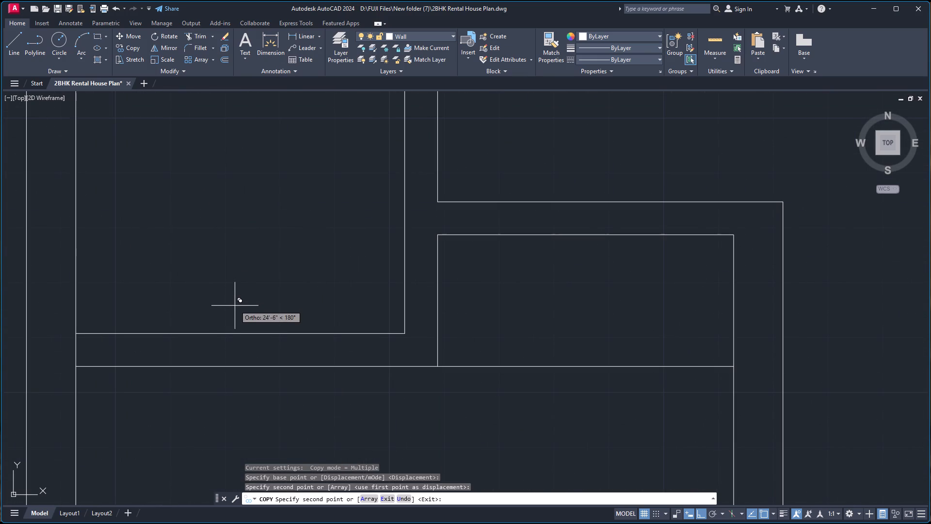
{"action": "left_click", "coordinate": [373, 366]}
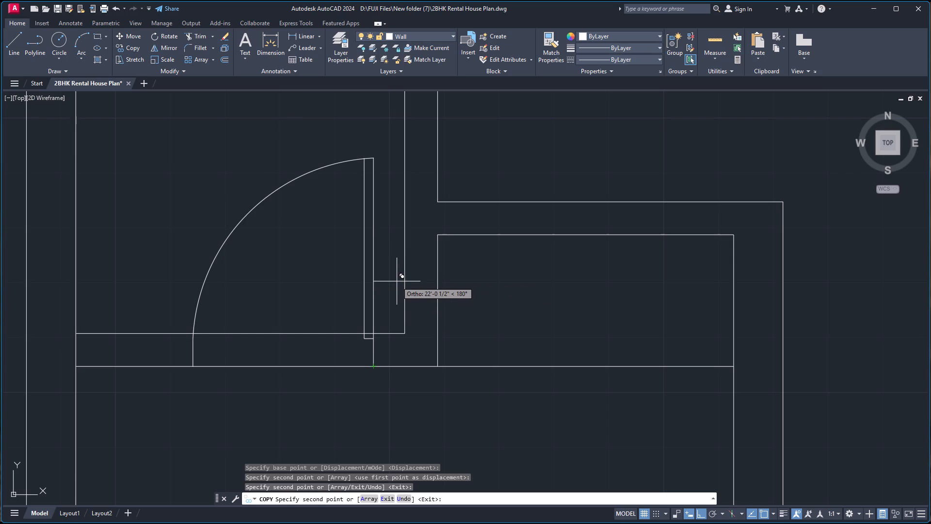
{"action": "key", "text": "Escape"}
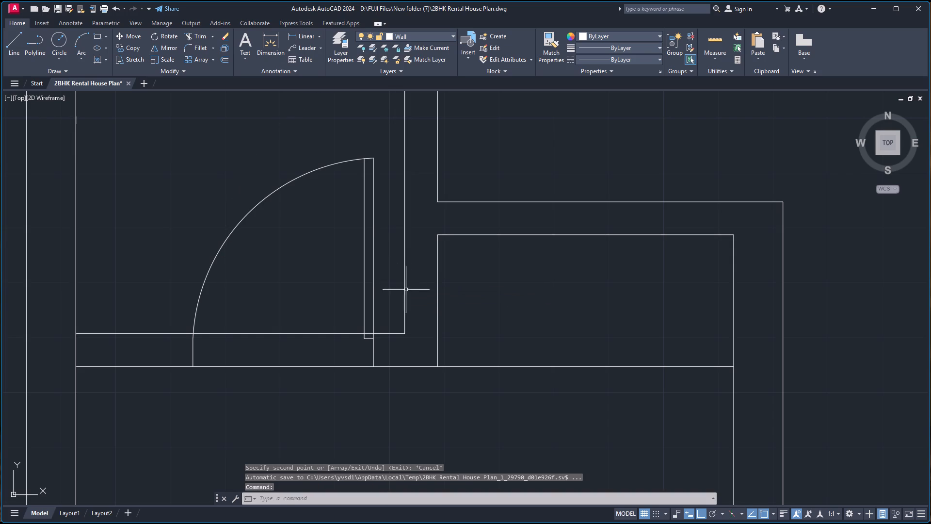
Scale the central hall's door block up slightly about its hinge-side corner on the wall's lower line.
{"action": "scroll", "coordinate": [461, 294], "scroll_direction": "down", "scroll_amount": 3}
{"action": "scroll", "coordinate": [581, 354], "scroll_direction": "down", "scroll_amount": 2}
{"action": "scroll", "coordinate": [644, 403], "scroll_direction": "up", "scroll_amount": 1}
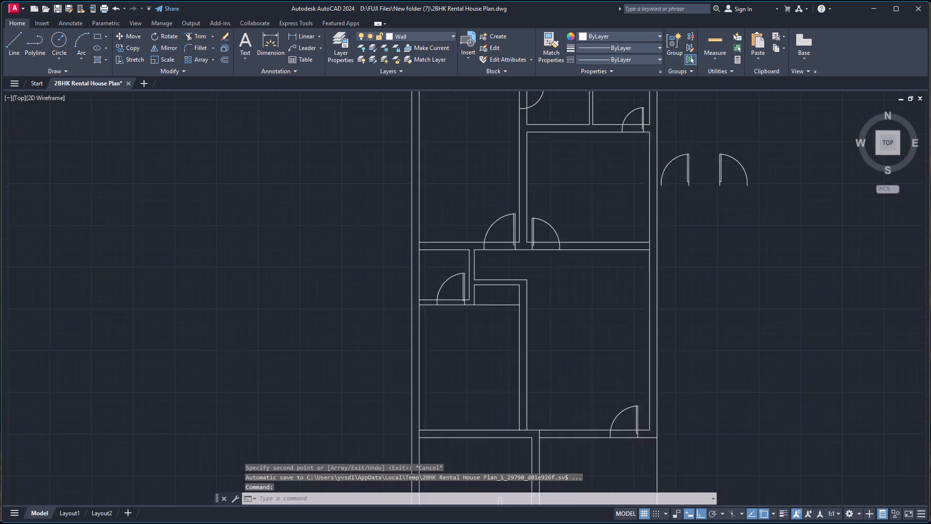
{"action": "scroll", "coordinate": [644, 403], "scroll_direction": "up", "scroll_amount": 2}
{"action": "left_click", "coordinate": [624, 409]}
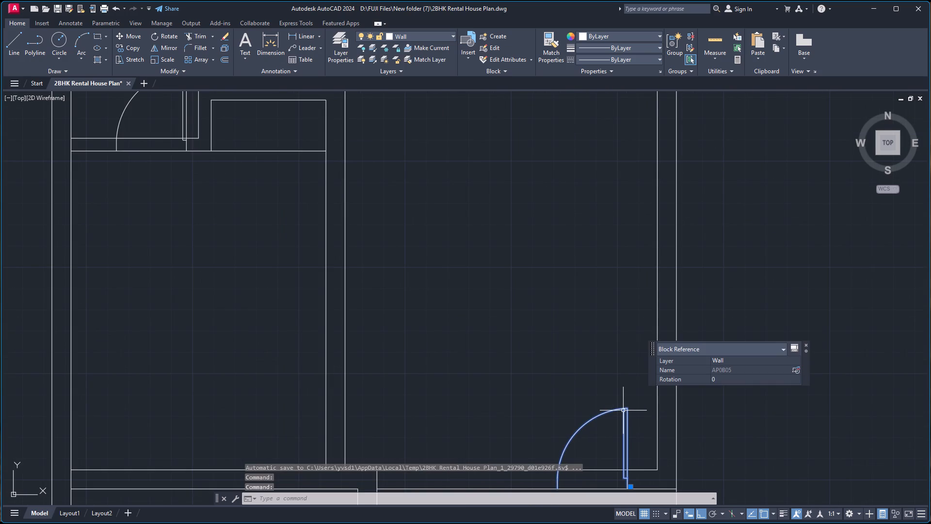
{"action": "type", "text": "sc"}
{"action": "key", "text": "Return"}
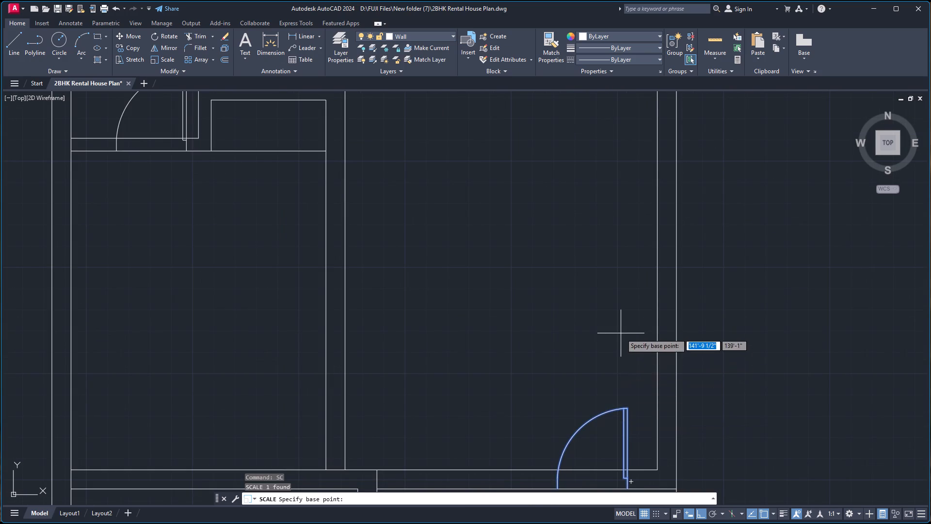
{"action": "scroll", "coordinate": [621, 334], "scroll_direction": "down", "scroll_amount": 2}
{"action": "scroll", "coordinate": [629, 424], "scroll_direction": "down", "scroll_amount": 1}
{"action": "scroll", "coordinate": [627, 404], "scroll_direction": "up", "scroll_amount": 6}
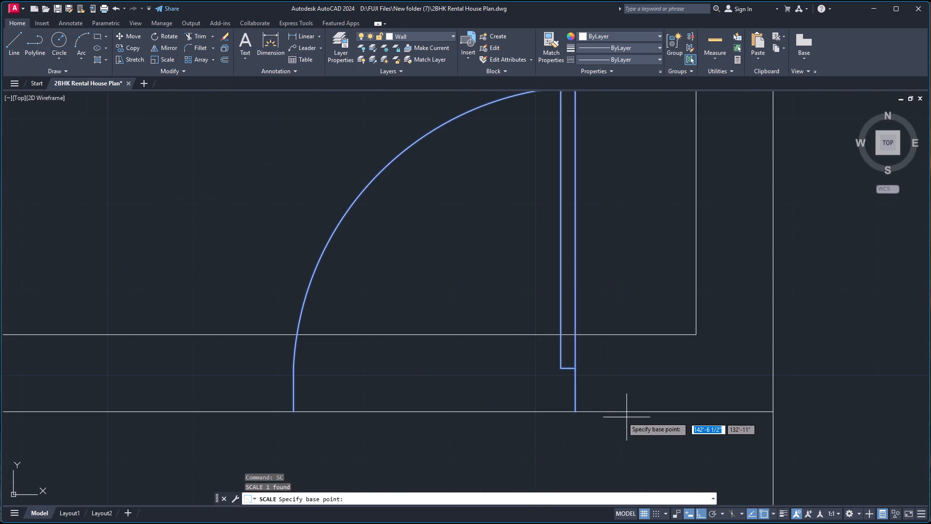
{"action": "left_click", "coordinate": [578, 412]}
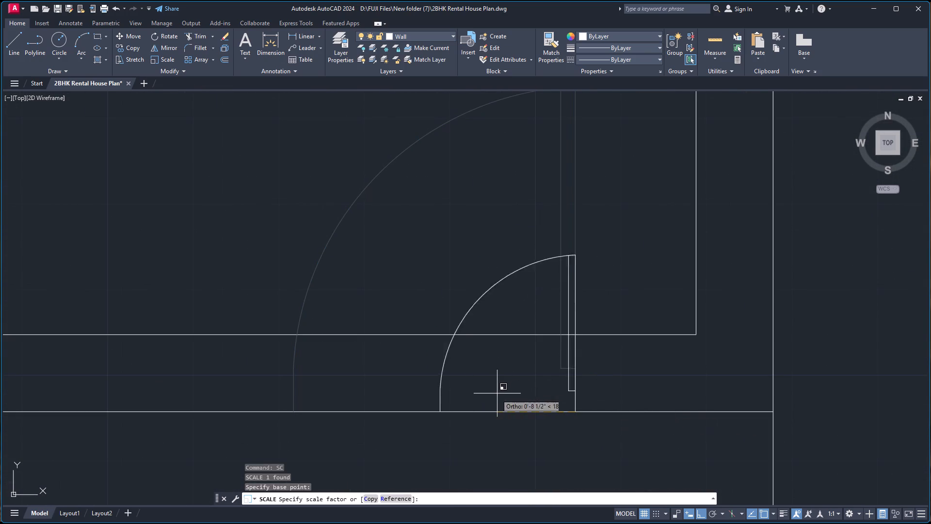
{"action": "left_click", "coordinate": [382, 401]}
Enlarge the central hall's door block considerably more, scaling it about the same hinge-side corner.
{"action": "scroll", "coordinate": [398, 348], "scroll_direction": "down", "scroll_amount": 4}
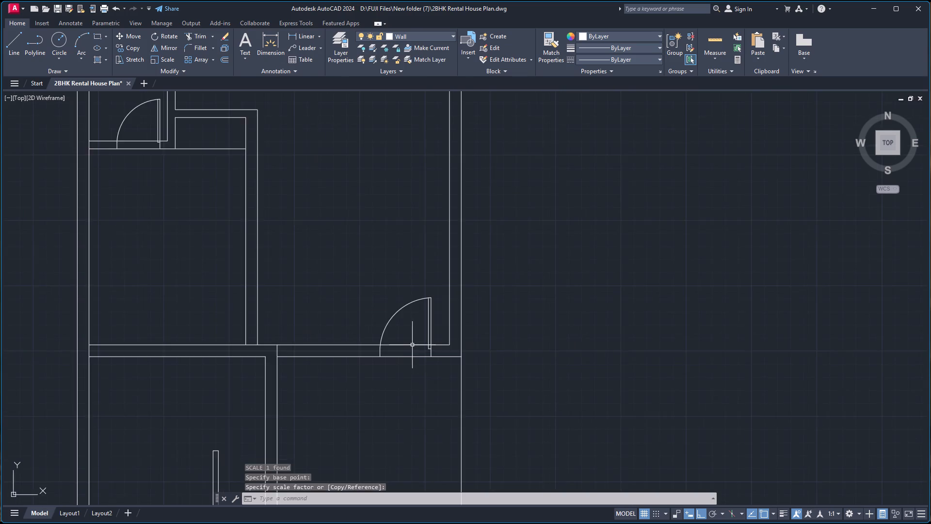
{"action": "scroll", "coordinate": [419, 343], "scroll_direction": "down", "scroll_amount": 2}
{"action": "scroll", "coordinate": [447, 338], "scroll_direction": "up", "scroll_amount": 3}
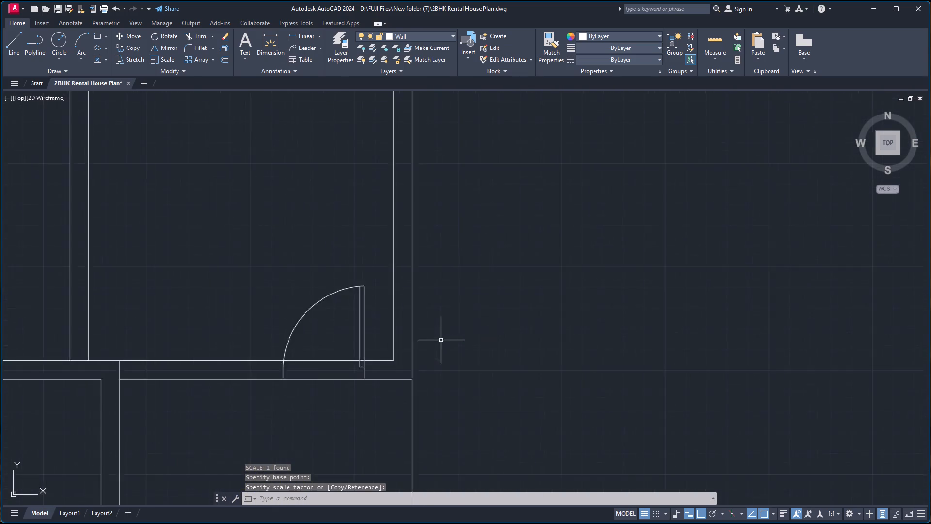
{"action": "scroll", "coordinate": [438, 341], "scroll_direction": "up", "scroll_amount": 2}
{"action": "left_click", "coordinate": [257, 367]}
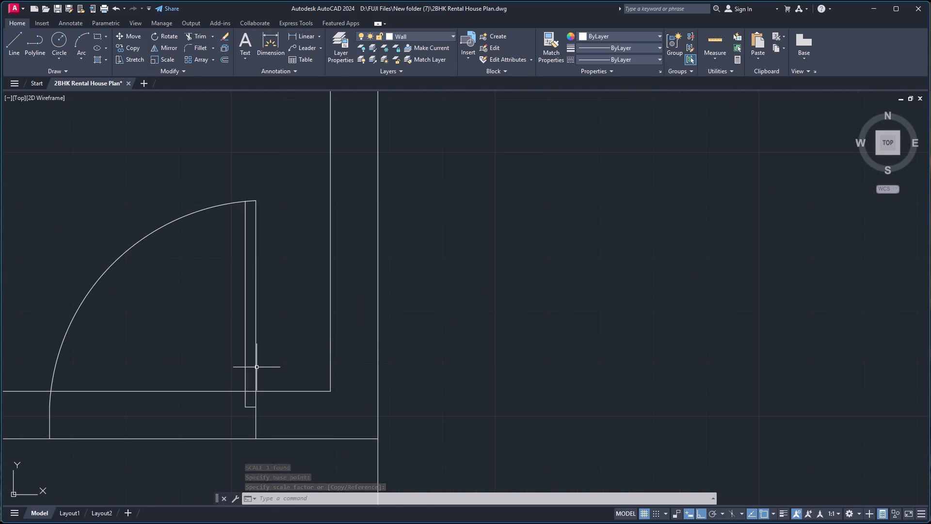
{"action": "type", "text": "sc"}
{"action": "key", "text": "Return"}
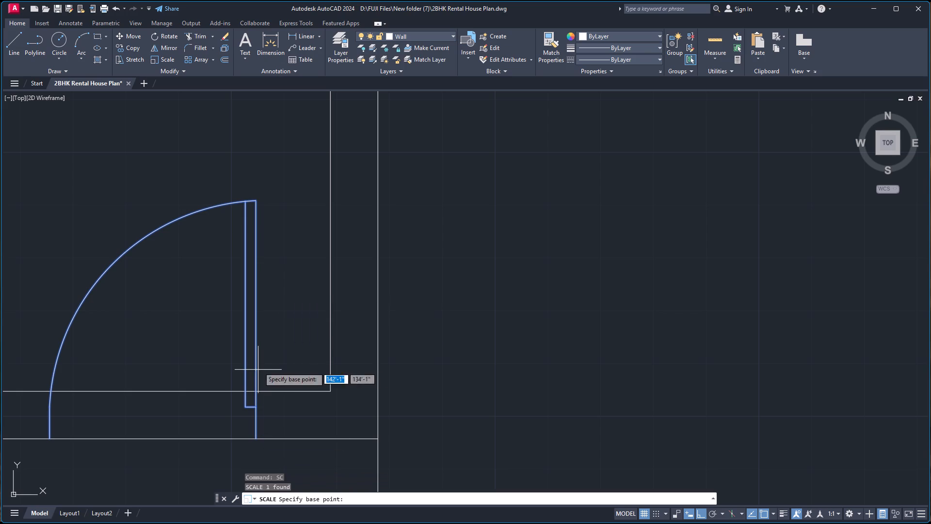
{"action": "left_click", "coordinate": [253, 437]}
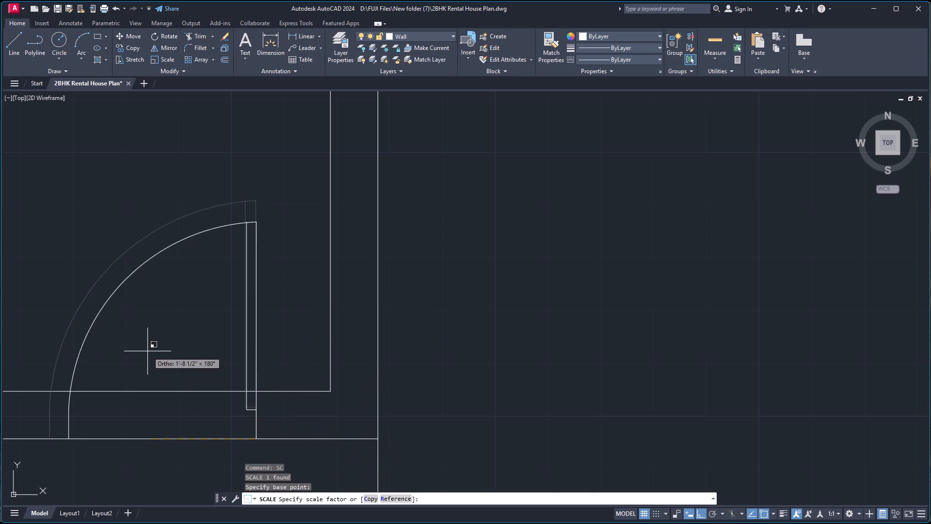
{"action": "scroll", "coordinate": [143, 351], "scroll_direction": "down", "scroll_amount": 4}
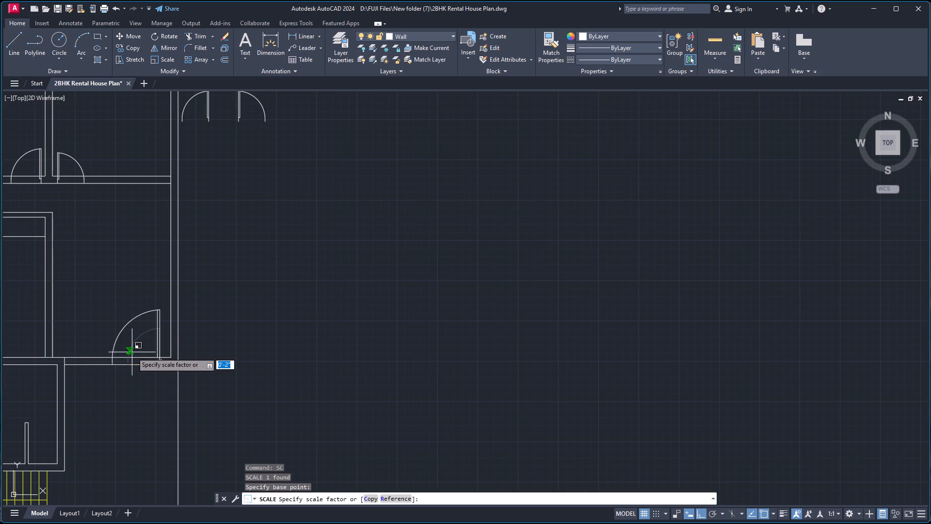
{"action": "left_click", "coordinate": [132, 352]}
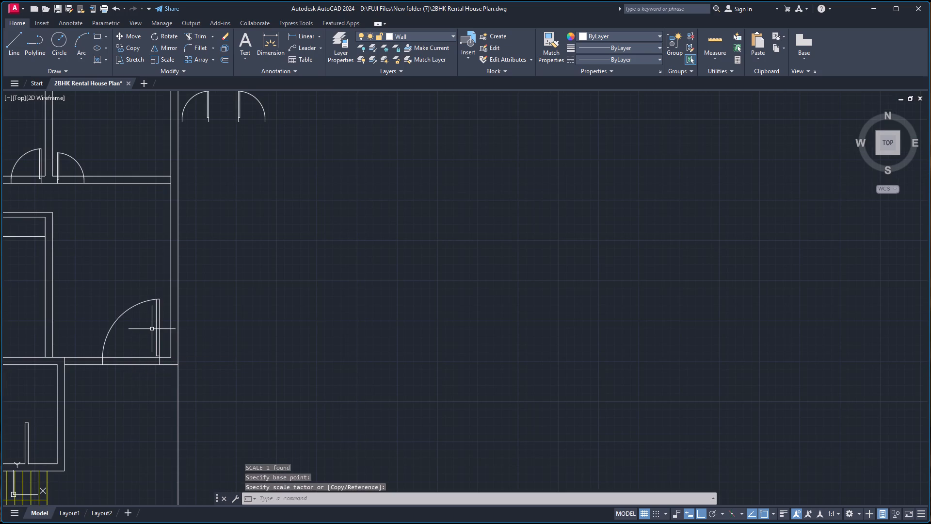
Scale the central hall's door block back down about its hinge-side corner, keeping it larger than the bedroom doors.
{"action": "scroll", "coordinate": [151, 329], "scroll_direction": "down", "scroll_amount": 1}
{"action": "scroll", "coordinate": [147, 344], "scroll_direction": "up", "scroll_amount": 4}
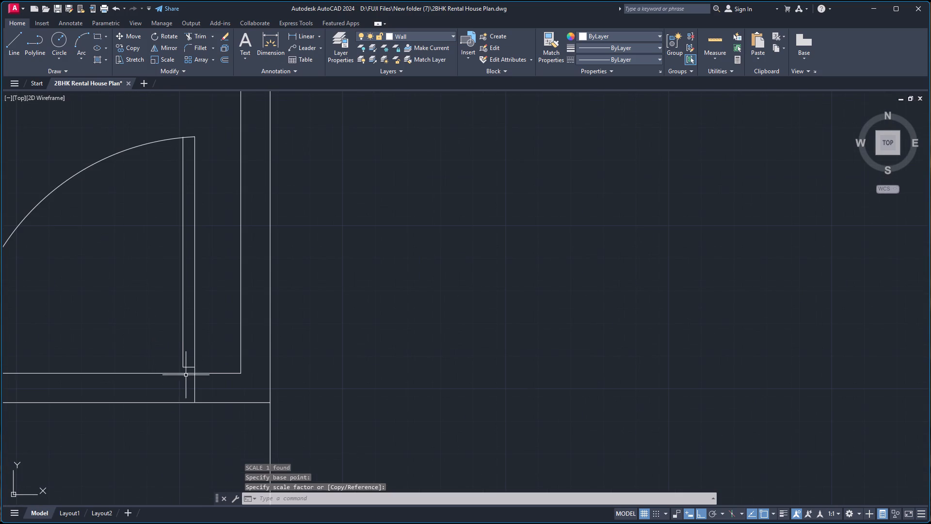
{"action": "left_click", "coordinate": [194, 383]}
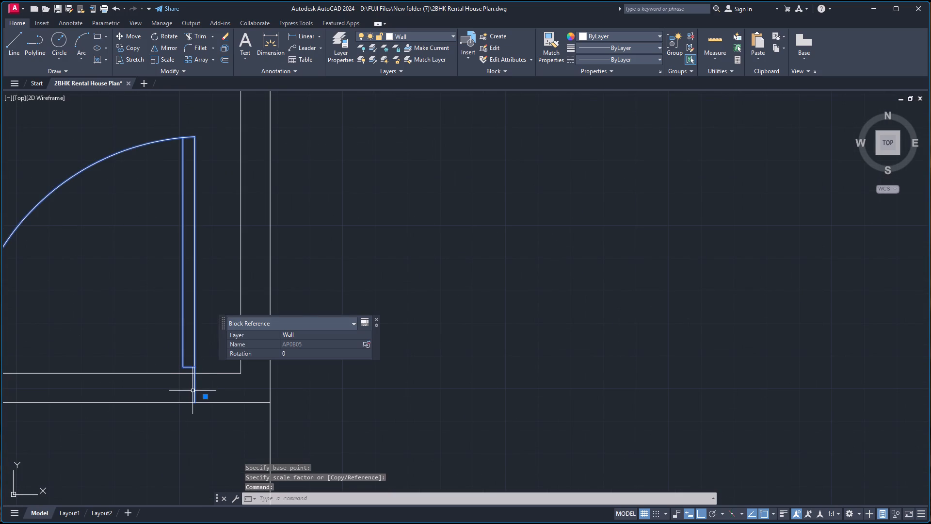
{"action": "type", "text": "sc"}
{"action": "key", "text": "Return"}
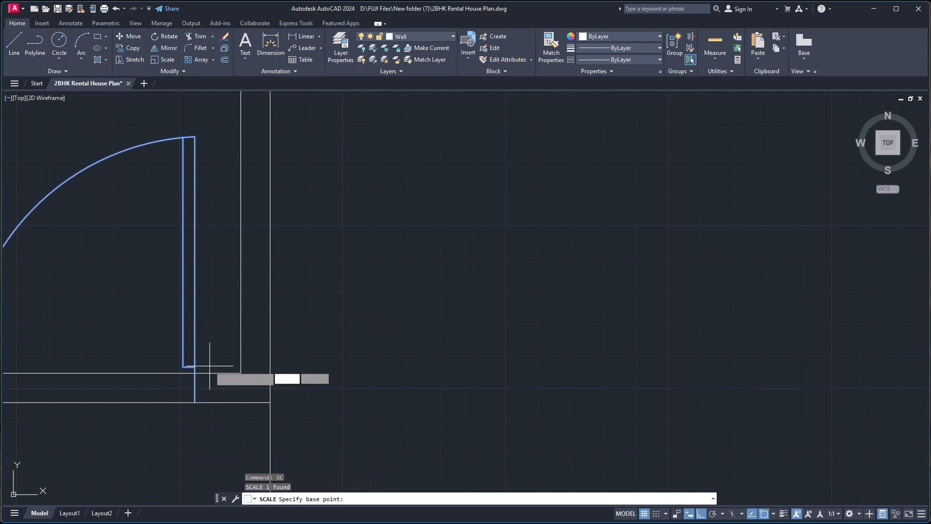
{"action": "left_click", "coordinate": [196, 401]}
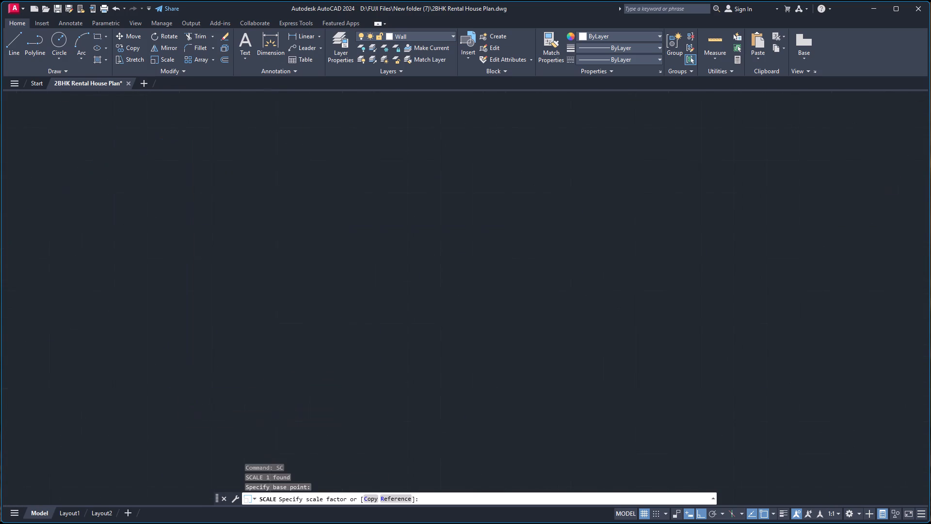
{"action": "left_click", "coordinate": [103, 416]}
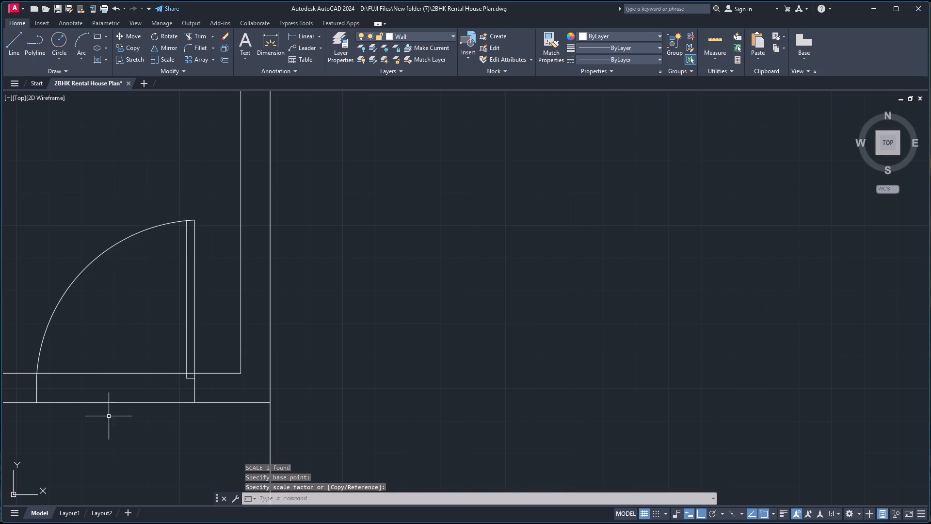
Trim both wall lines across the central hall's door opening, including the short piece crossing the door leaf.
{"action": "scroll", "coordinate": [156, 408], "scroll_direction": "down", "scroll_amount": 3}
{"action": "scroll", "coordinate": [194, 399], "scroll_direction": "down", "scroll_amount": 2}
{"action": "scroll", "coordinate": [111, 403], "scroll_direction": "up", "scroll_amount": 3}
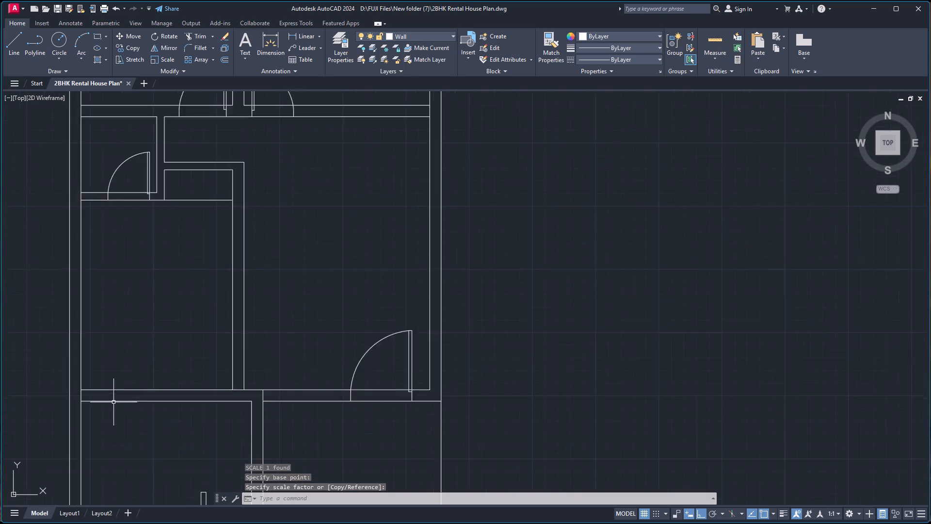
{"action": "scroll", "coordinate": [114, 402], "scroll_direction": "up", "scroll_amount": 1}
{"action": "key", "text": "t"}
{"action": "key", "text": "r"}
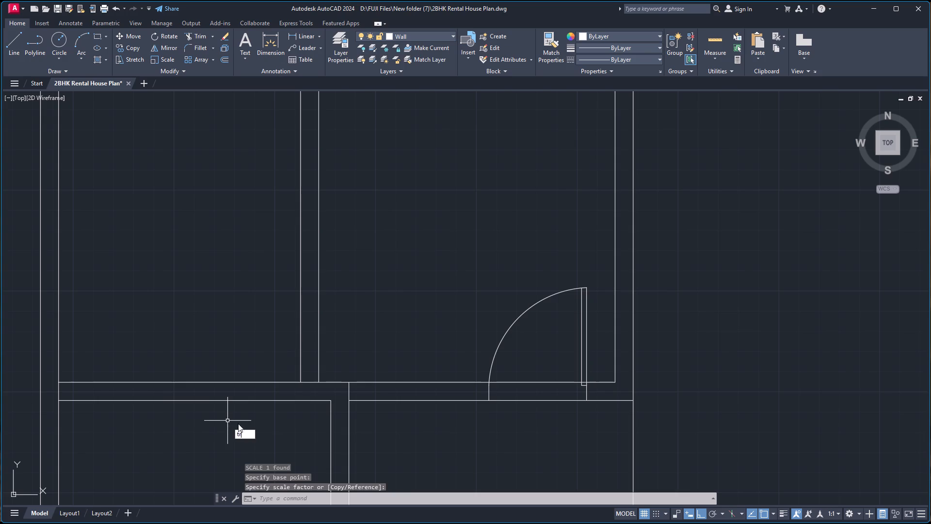
{"action": "key", "text": "Return"}
{"action": "left_click", "coordinate": [529, 377]}
{"action": "left_click", "coordinate": [529, 426]}
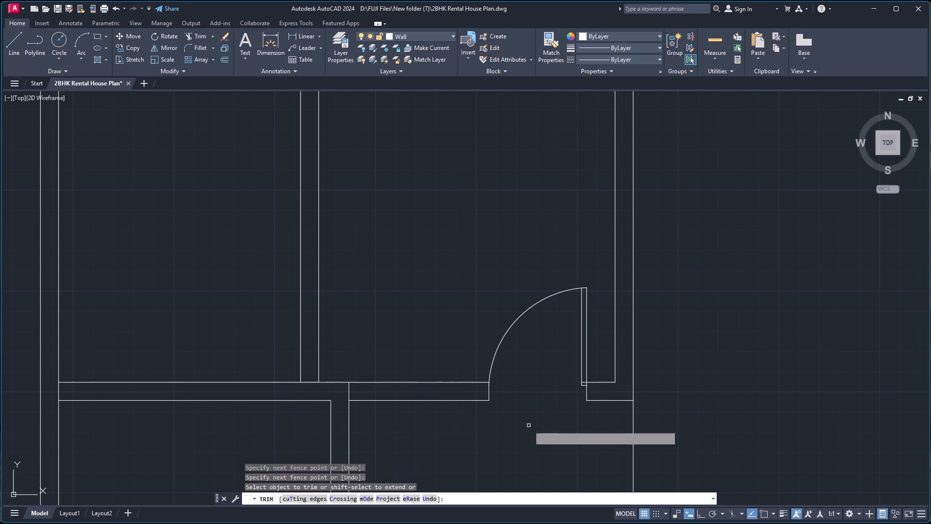
{"action": "scroll", "coordinate": [570, 392], "scroll_direction": "up", "scroll_amount": 2}
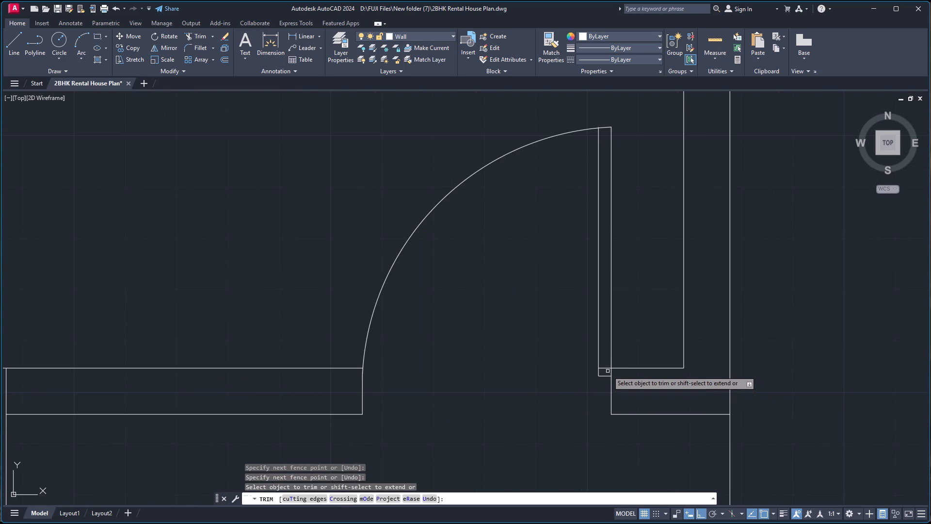
{"action": "left_click", "coordinate": [607, 368]}
Trim both wall lines across the door opening of the small room below the left bedroom, including the piece inside the leaf.
{"action": "scroll", "coordinate": [400, 356], "scroll_direction": "down", "scroll_amount": 5}
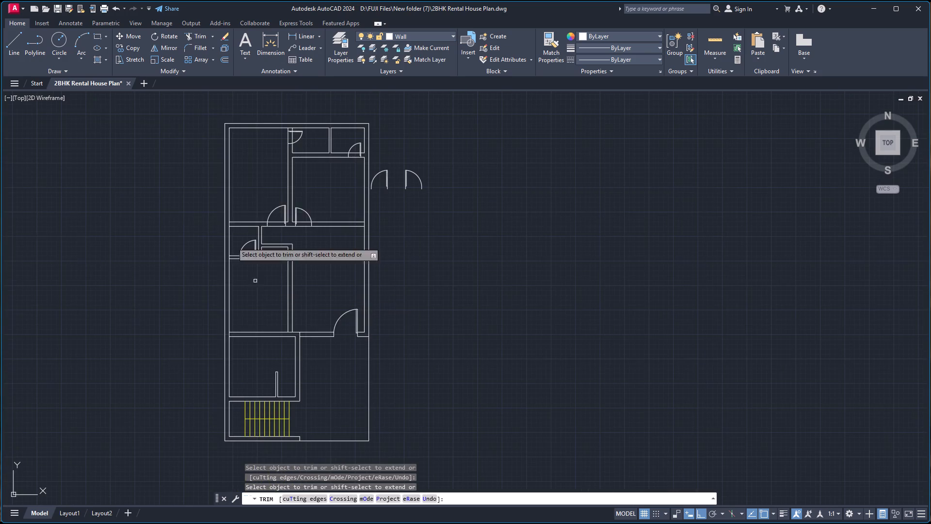
{"action": "scroll", "coordinate": [210, 191], "scroll_direction": "up", "scroll_amount": 4}
{"action": "scroll", "coordinate": [360, 426], "scroll_direction": "down", "scroll_amount": 3}
{"action": "scroll", "coordinate": [375, 449], "scroll_direction": "up", "scroll_amount": 4}
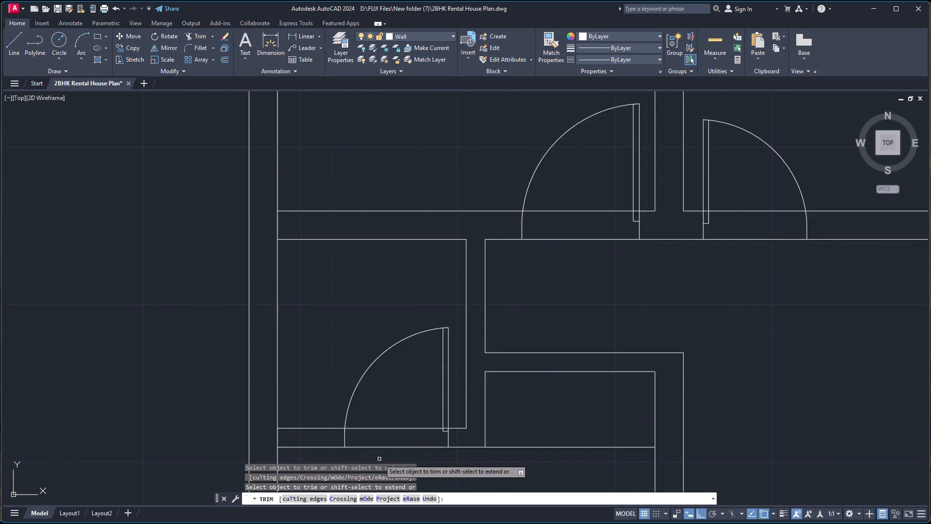
{"action": "left_click", "coordinate": [391, 400]}
{"action": "left_click", "coordinate": [394, 467]}
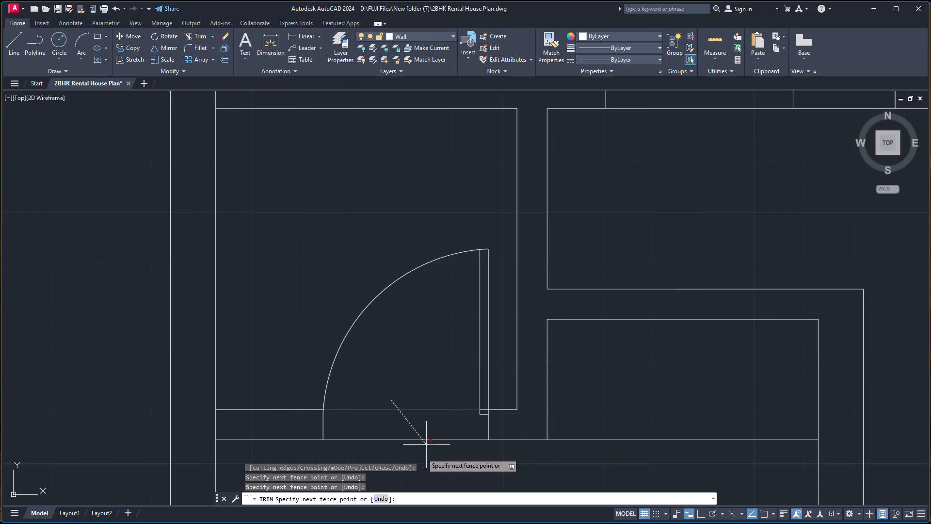
{"action": "left_click", "coordinate": [423, 458]}
{"action": "left_click", "coordinate": [484, 411]}
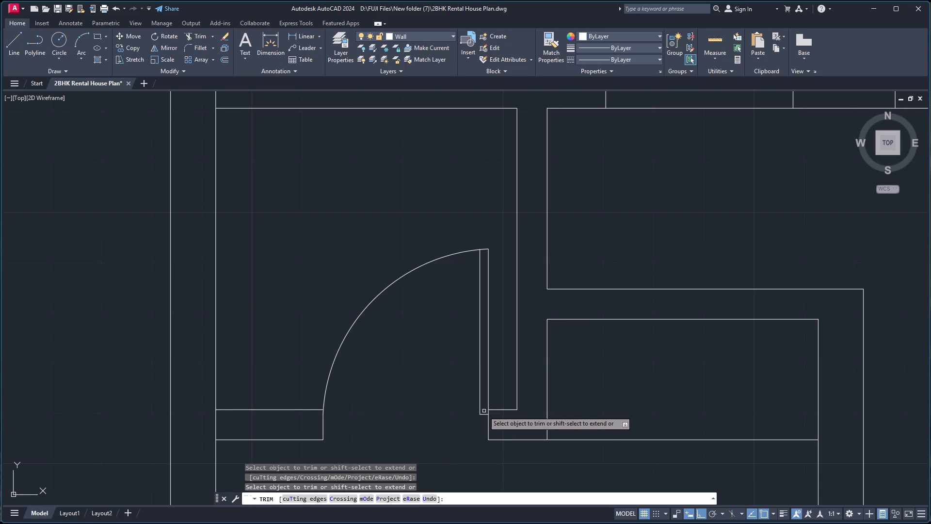
Trim both wall lines across the left bedroom's door opening, including the short piece crossing the door leaf.
{"action": "scroll", "coordinate": [495, 331], "scroll_direction": "down", "scroll_amount": 3}
{"action": "scroll", "coordinate": [580, 270], "scroll_direction": "up", "scroll_amount": 1}
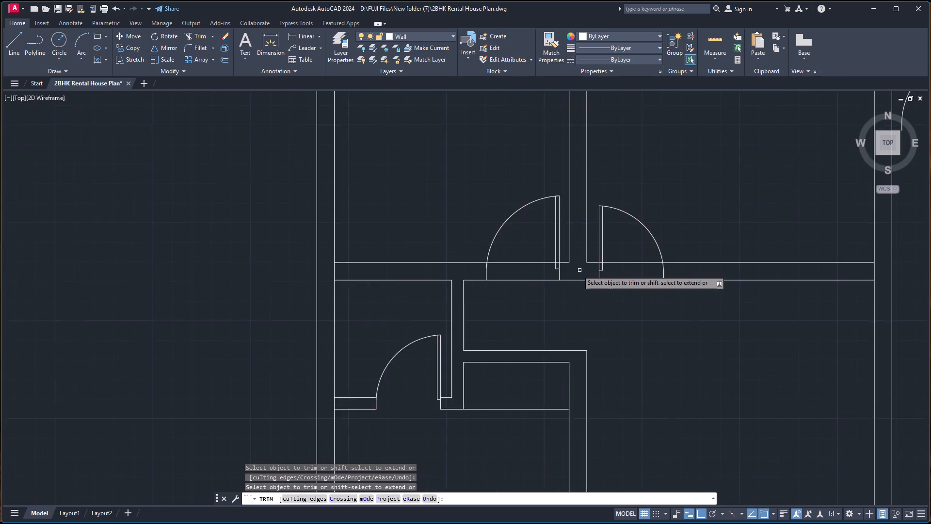
{"action": "scroll", "coordinate": [576, 270], "scroll_direction": "up", "scroll_amount": 3}
{"action": "left_click", "coordinate": [451, 215]}
{"action": "left_click", "coordinate": [457, 338]}
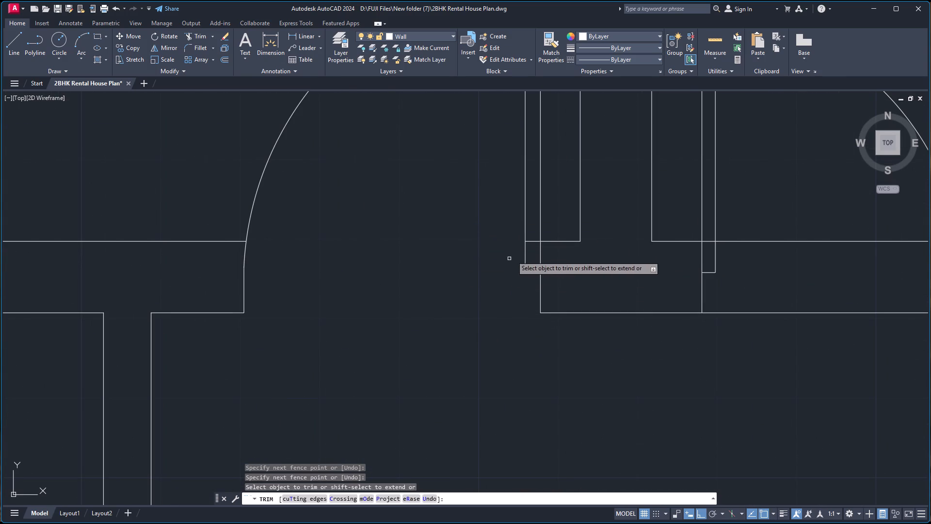
{"action": "left_click", "coordinate": [533, 242]}
Trim both wall lines across the right bedroom's door opening, including the short piece crossing the door leaf.
{"action": "scroll", "coordinate": [626, 288], "scroll_direction": "down", "scroll_amount": 4}
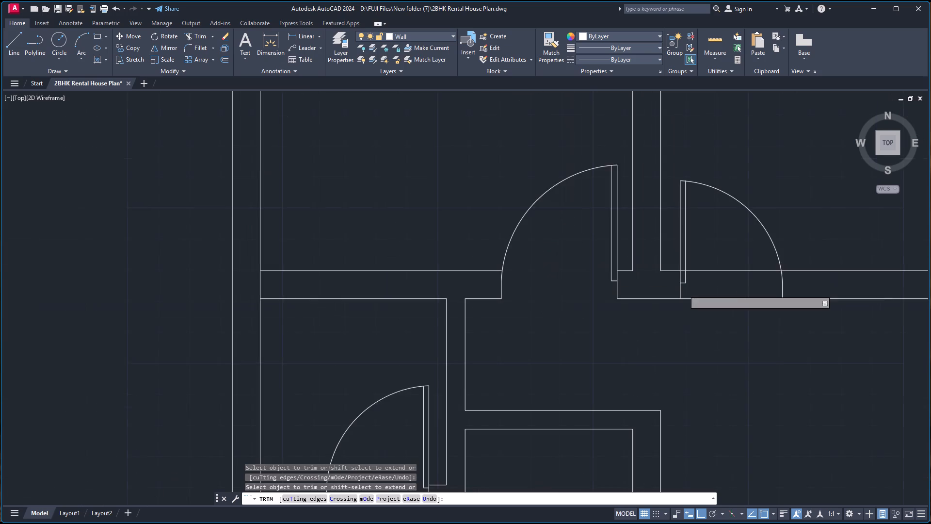
{"action": "scroll", "coordinate": [745, 278], "scroll_direction": "up", "scroll_amount": 3}
{"action": "left_click_drag", "start_coordinate": [702, 238], "coordinate": [703, 244]}
{"action": "left_click", "coordinate": [710, 416]}
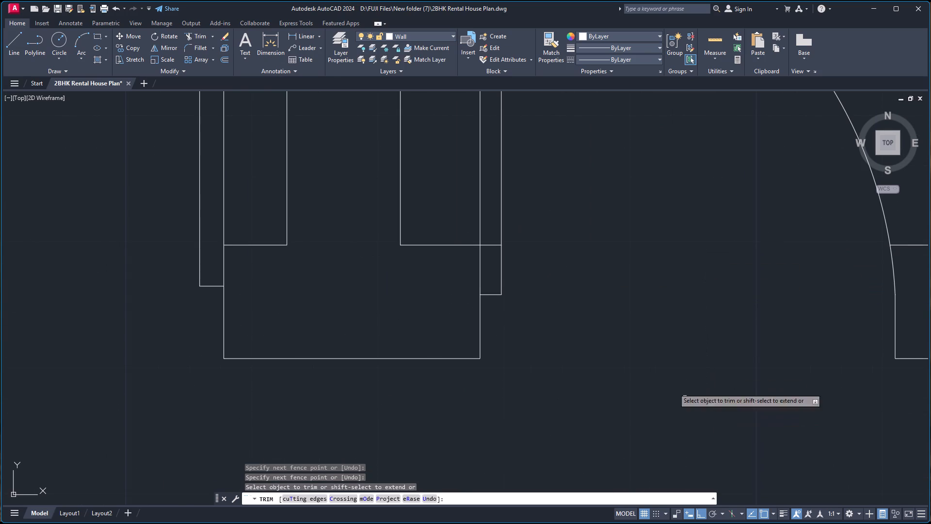
{"action": "left_click", "coordinate": [491, 245]}
Trim both wall lines across the door opening between the right bedroom and the small top-right room, including the piece inside the leaf.
{"action": "scroll", "coordinate": [576, 259], "scroll_direction": "down", "scroll_amount": 4}
{"action": "scroll", "coordinate": [734, 244], "scroll_direction": "down", "scroll_amount": 1}
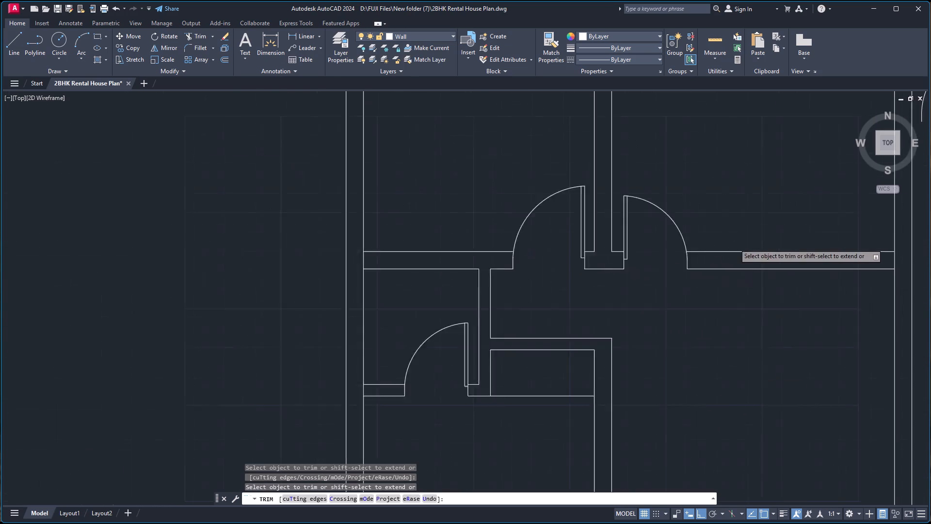
{"action": "scroll", "coordinate": [737, 243], "scroll_direction": "down", "scroll_amount": 2}
{"action": "scroll", "coordinate": [819, 129], "scroll_direction": "up", "scroll_amount": 2}
{"action": "scroll", "coordinate": [761, 143], "scroll_direction": "up", "scroll_amount": 2}
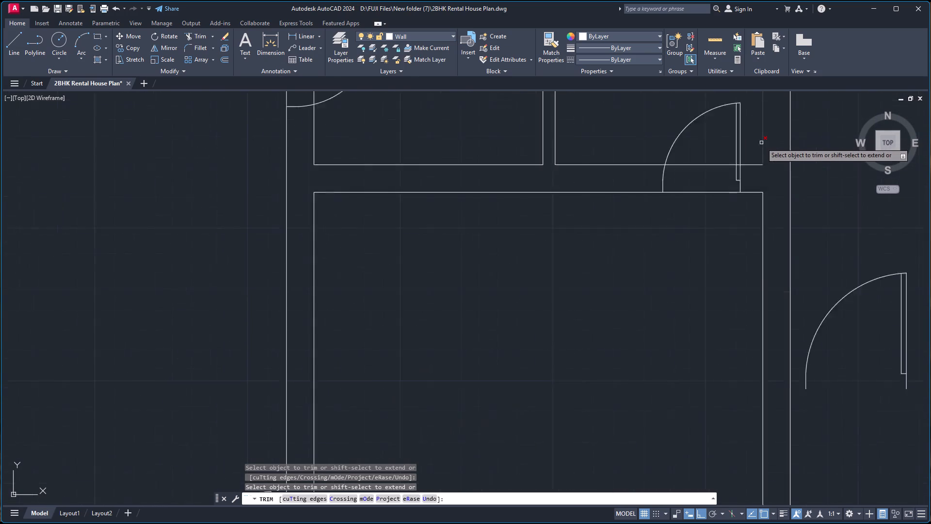
{"action": "scroll", "coordinate": [761, 143], "scroll_direction": "up", "scroll_amount": 3}
{"action": "left_click", "coordinate": [634, 278]}
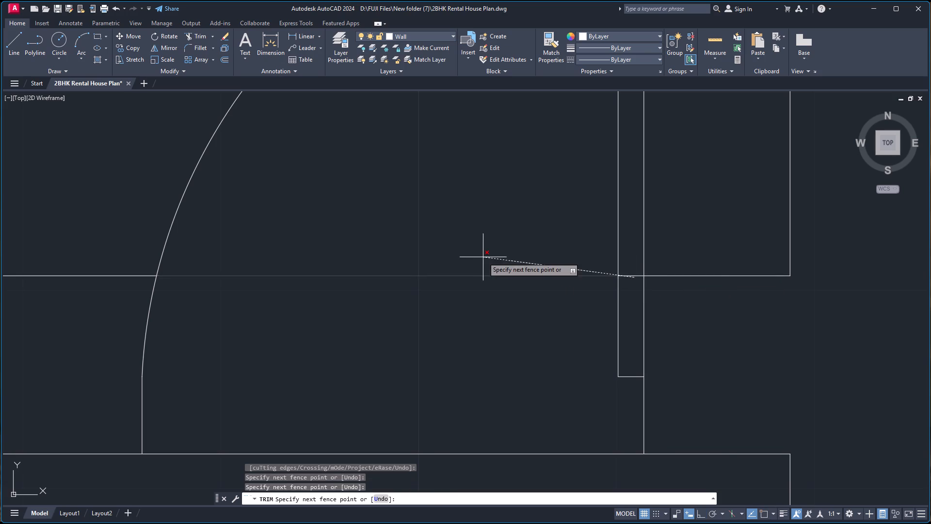
{"action": "left_click", "coordinate": [545, 227]}
{"action": "left_click", "coordinate": [455, 240]}
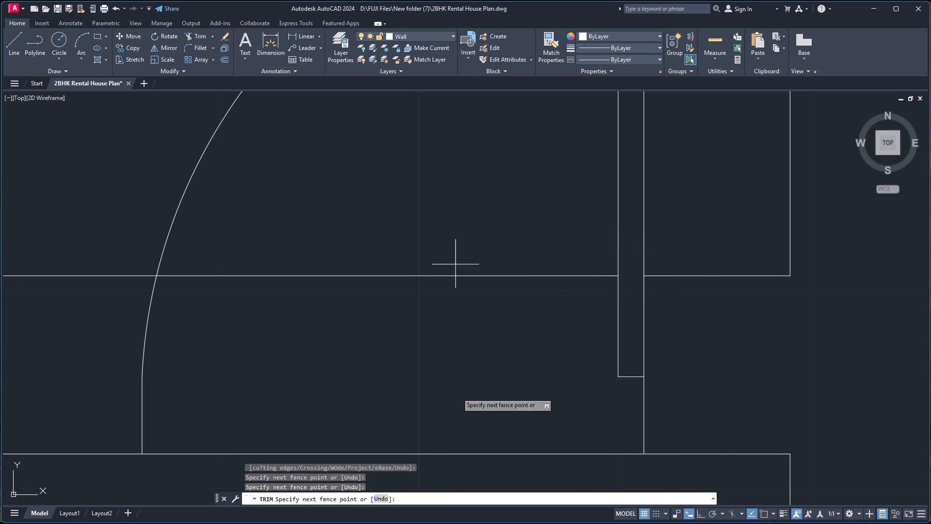
{"action": "left_click", "coordinate": [480, 485]}
Trim both wall lines across the door opening between the left bedroom and the small top-middle room, including the piece inside the leaf.
{"action": "scroll", "coordinate": [342, 252], "scroll_direction": "down", "scroll_amount": 5}
{"action": "scroll", "coordinate": [96, 184], "scroll_direction": "up", "scroll_amount": 1}
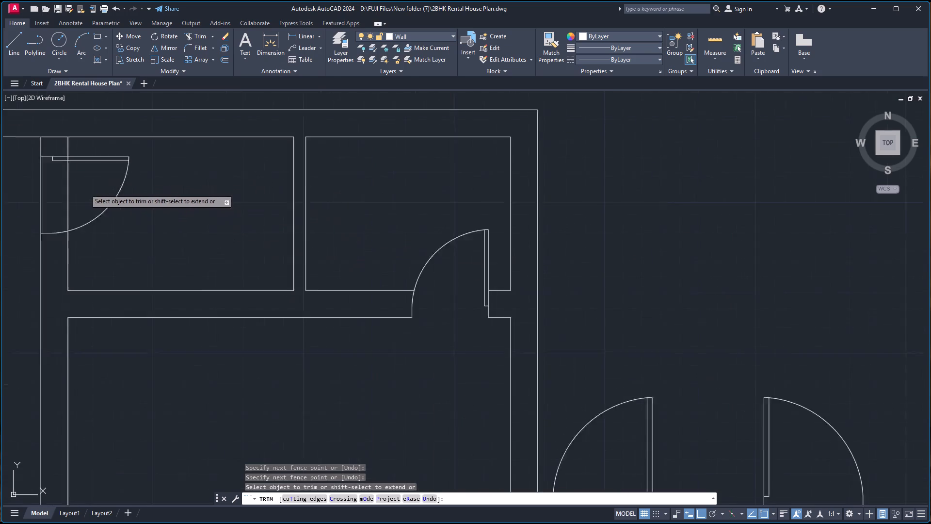
{"action": "scroll", "coordinate": [84, 189], "scroll_direction": "up", "scroll_amount": 2}
{"action": "scroll", "coordinate": [66, 193], "scroll_direction": "down", "scroll_amount": 2}
{"action": "scroll", "coordinate": [8, 183], "scroll_direction": "up", "scroll_amount": 2}
{"action": "left_click", "coordinate": [25, 192]}
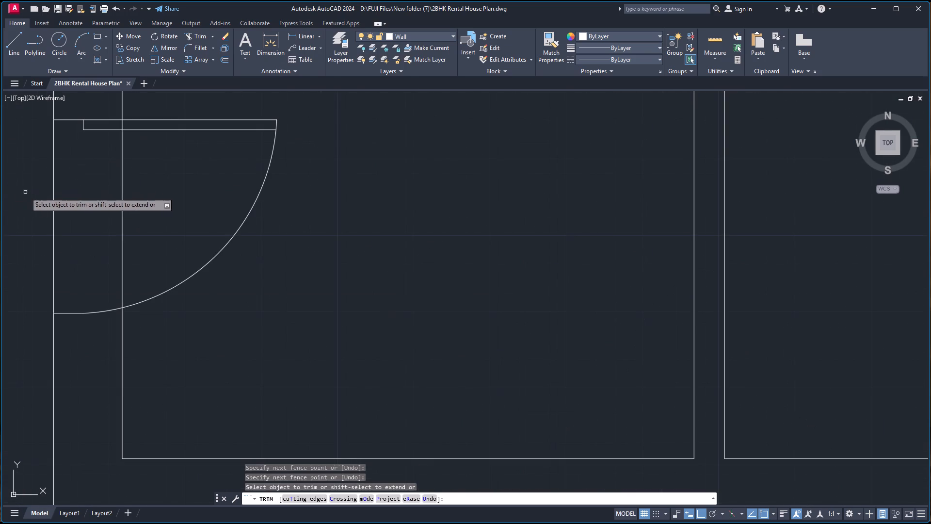
{"action": "left_click", "coordinate": [170, 211]}
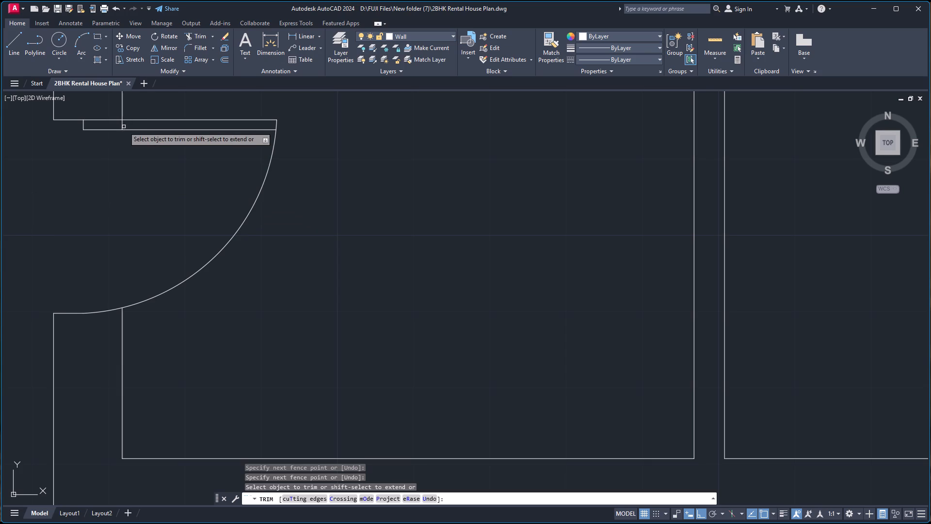
{"action": "left_click", "coordinate": [123, 125]}
{"action": "scroll", "coordinate": [127, 146], "scroll_direction": "down", "scroll_amount": 6}
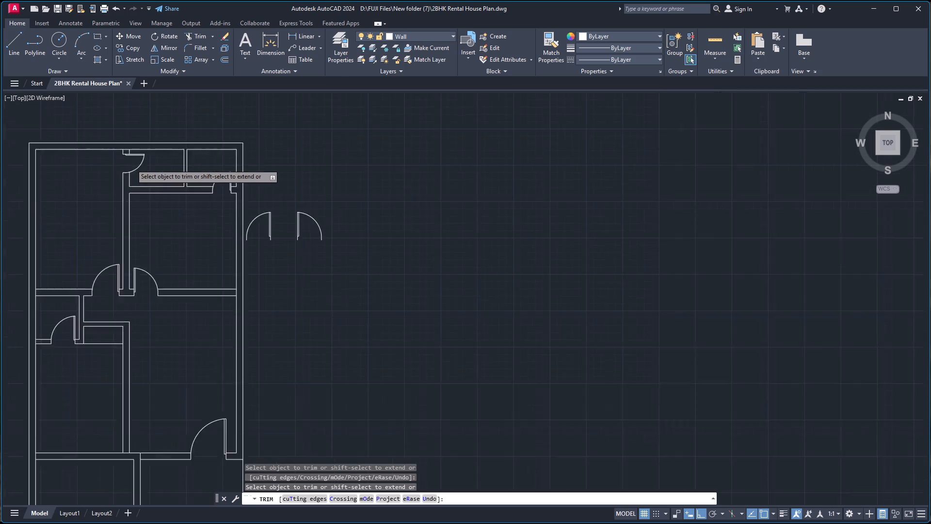
{"action": "scroll", "coordinate": [146, 192], "scroll_direction": "down", "scroll_amount": 2}
{"action": "scroll", "coordinate": [158, 208], "scroll_direction": "up", "scroll_amount": 2}
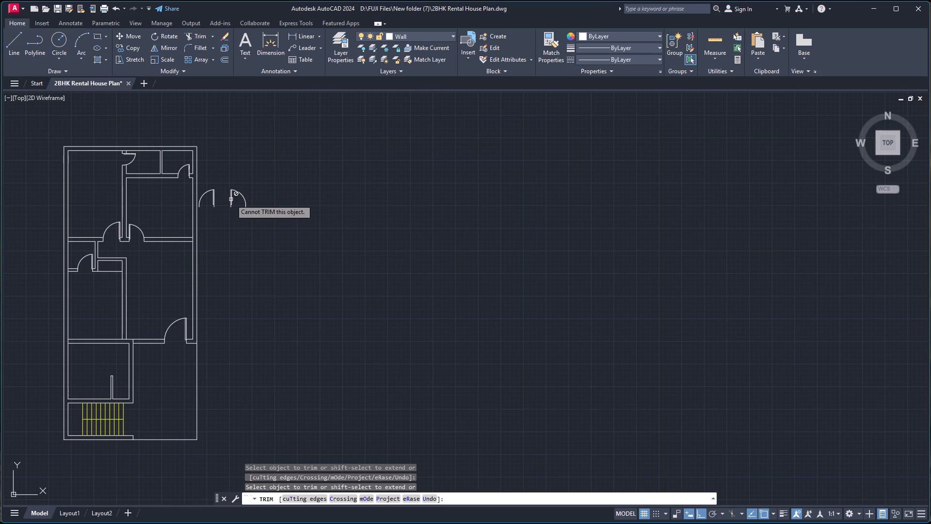
{"action": "key", "text": "Escape"}
Delete the two spare door blocks outside the plan, beside the right bedroom.
{"action": "left_click", "coordinate": [301, 202]}
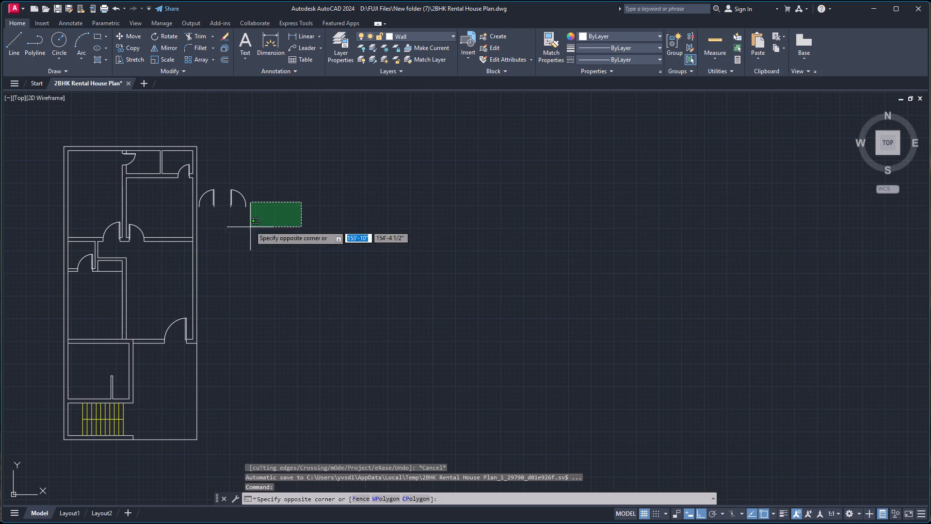
{"action": "left_click", "coordinate": [204, 197]}
{"action": "key", "text": "Delete"}
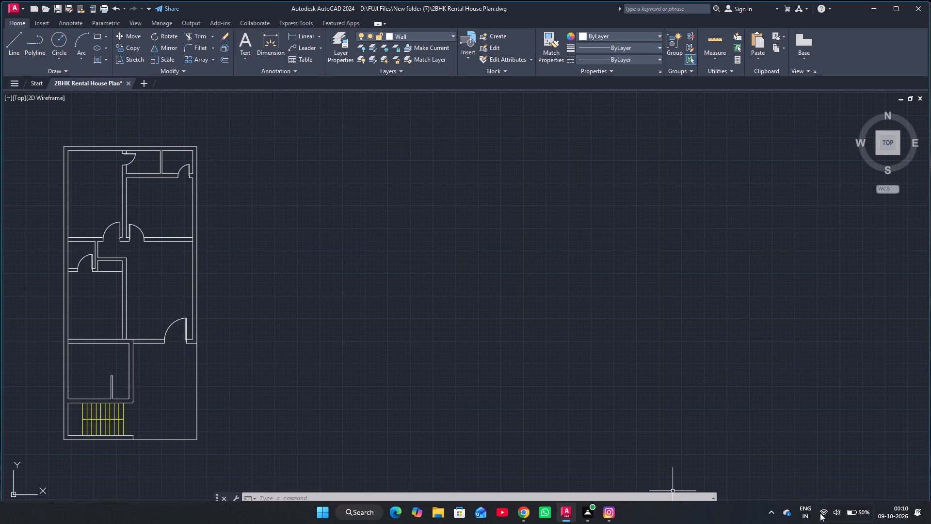
Insert the recent double-leaf swing block A$C13CE0A17 in the empty space beside the house plan.
{"action": "key", "text": "i"}
{"action": "key", "text": "Return"}
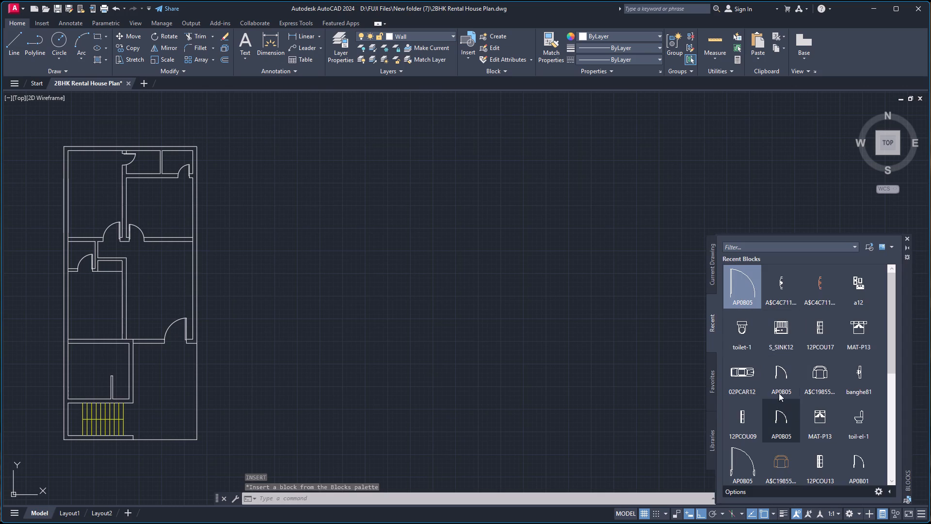
{"action": "scroll", "coordinate": [793, 378], "scroll_direction": "down", "scroll_amount": 4}
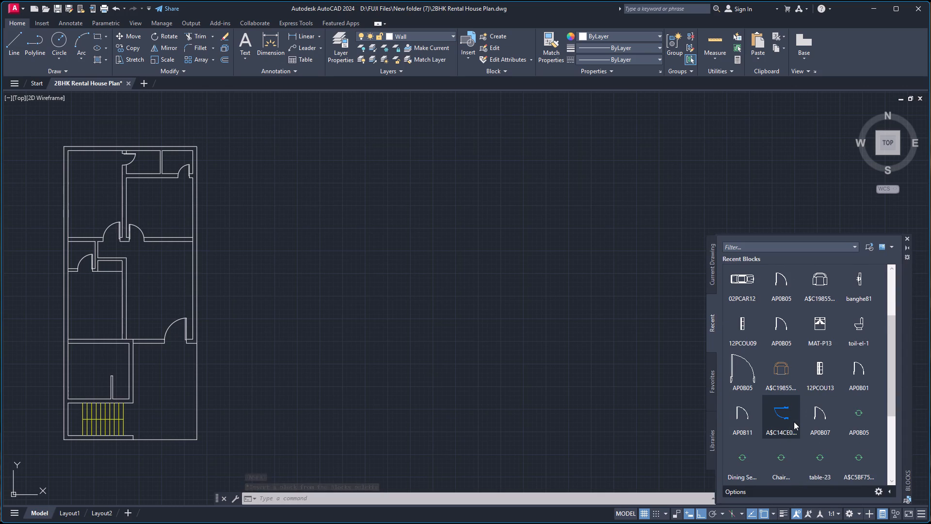
{"action": "scroll", "coordinate": [792, 419], "scroll_direction": "down", "scroll_amount": 3}
{"action": "left_click_drag", "start_coordinate": [819, 433], "coordinate": [477, 361]}
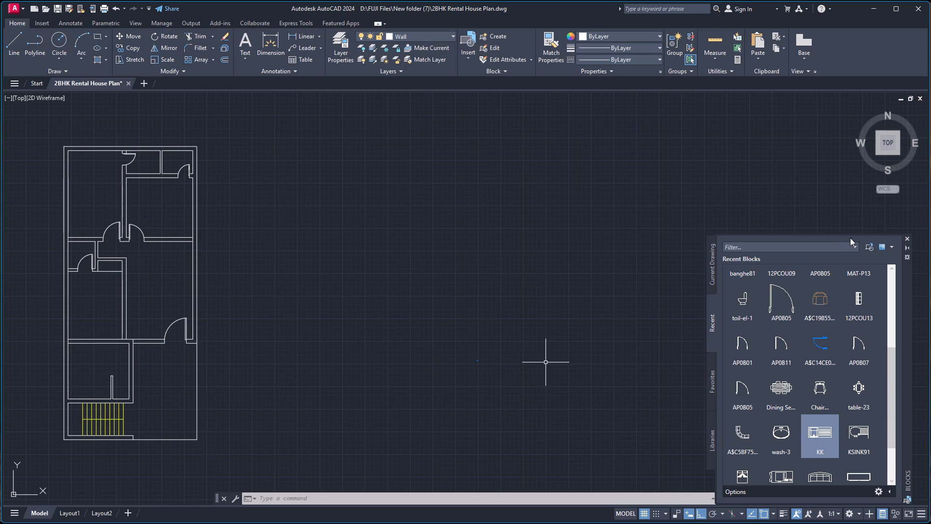
{"action": "left_click", "coordinate": [907, 240]}
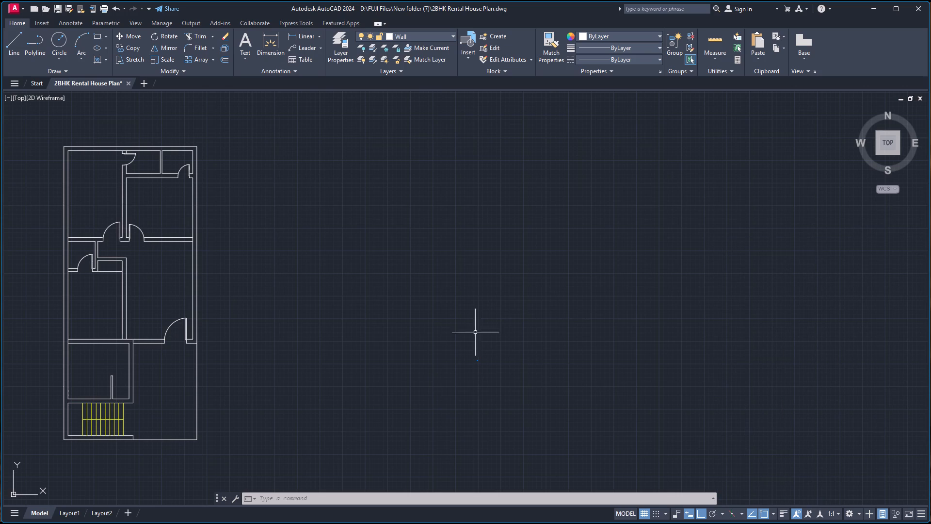
Scale up the inserted double-leaf block from its lower-left jamb corner, picking the factor about 1'-1" straight up from that point.
{"action": "left_click", "coordinate": [454, 343]}
{"action": "left_click", "coordinate": [499, 389]}
{"action": "key", "text": "s"}
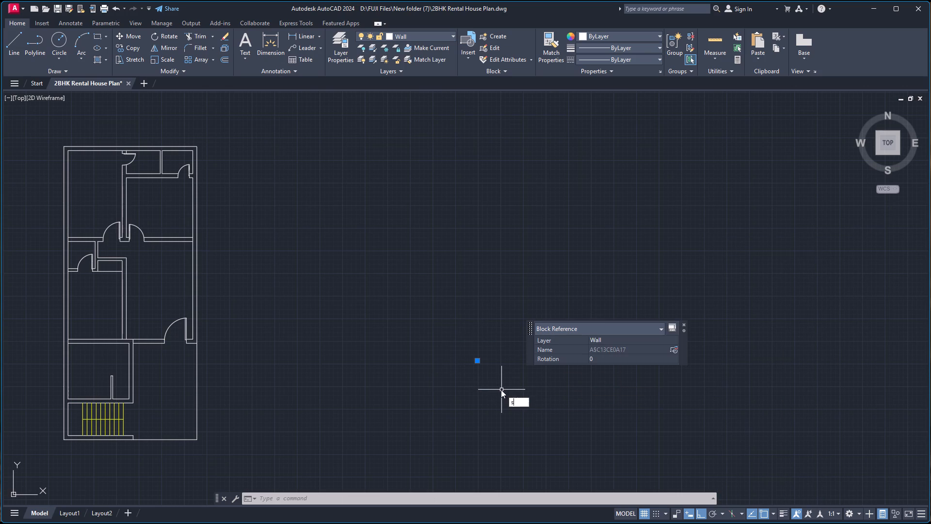
{"action": "key", "text": "c"}
{"action": "key", "text": "Return"}
{"action": "scroll", "coordinate": [469, 355], "scroll_direction": "up", "scroll_amount": 4}
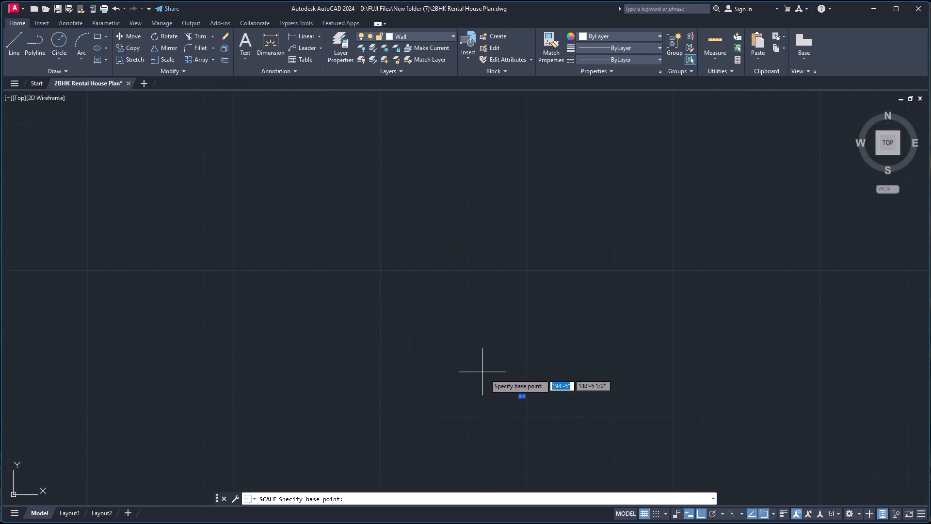
{"action": "scroll", "coordinate": [502, 390], "scroll_direction": "up", "scroll_amount": 8}
{"action": "scroll", "coordinate": [563, 407], "scroll_direction": "up", "scroll_amount": 3}
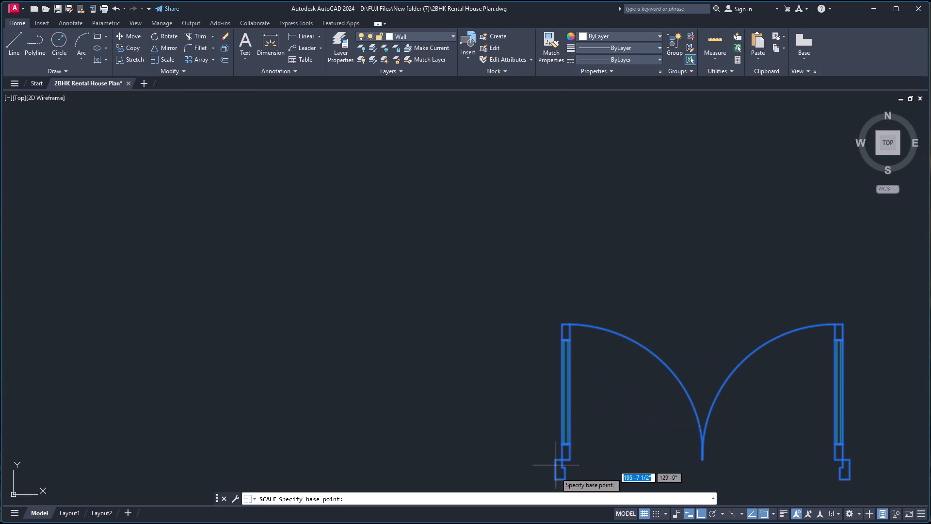
{"action": "left_click", "coordinate": [553, 482]}
{"action": "scroll", "coordinate": [534, 340], "scroll_direction": "down", "scroll_amount": 6}
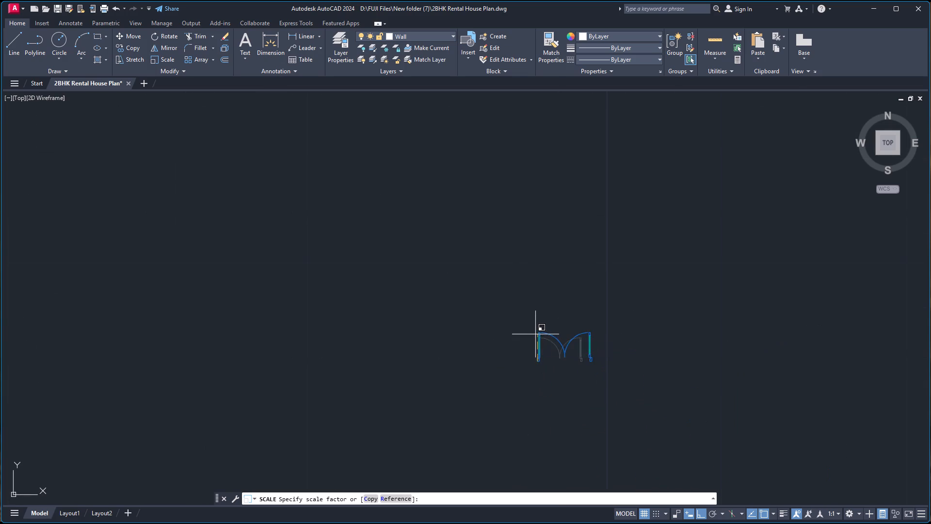
{"action": "scroll", "coordinate": [537, 333], "scroll_direction": "down", "scroll_amount": 2}
{"action": "scroll", "coordinate": [543, 269], "scroll_direction": "down", "scroll_amount": 8}
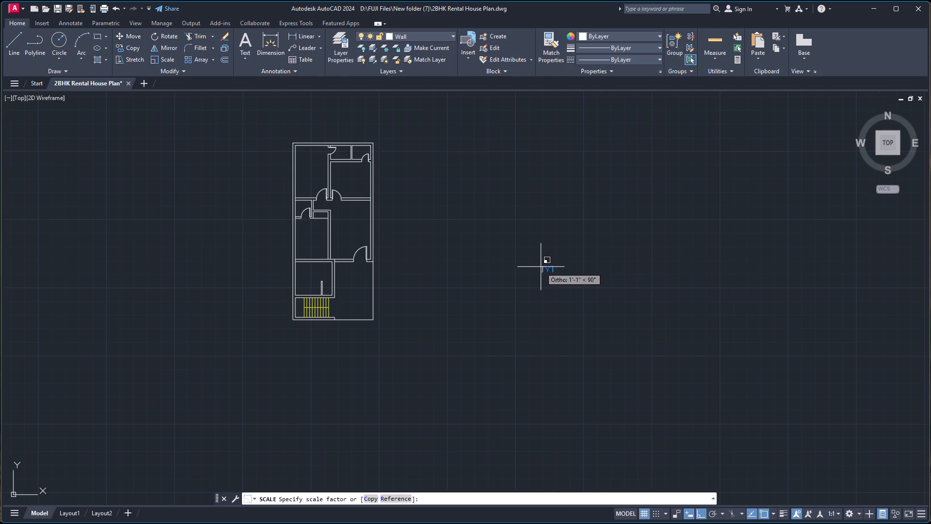
{"action": "left_click", "coordinate": [540, 266]}
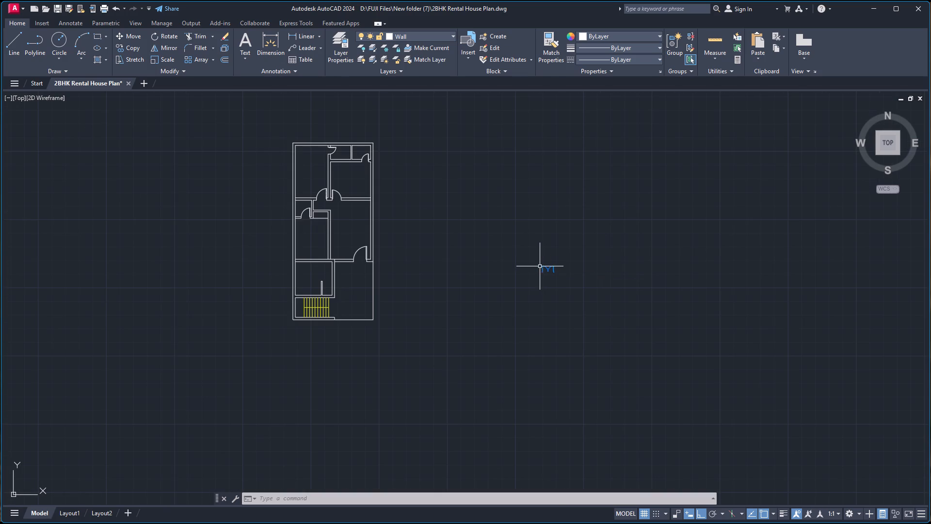
Rotate the double-leaf block 180° about its lower-left jamb corner.
{"action": "left_click", "coordinate": [530, 261]}
{"action": "left_click", "coordinate": [572, 285]}
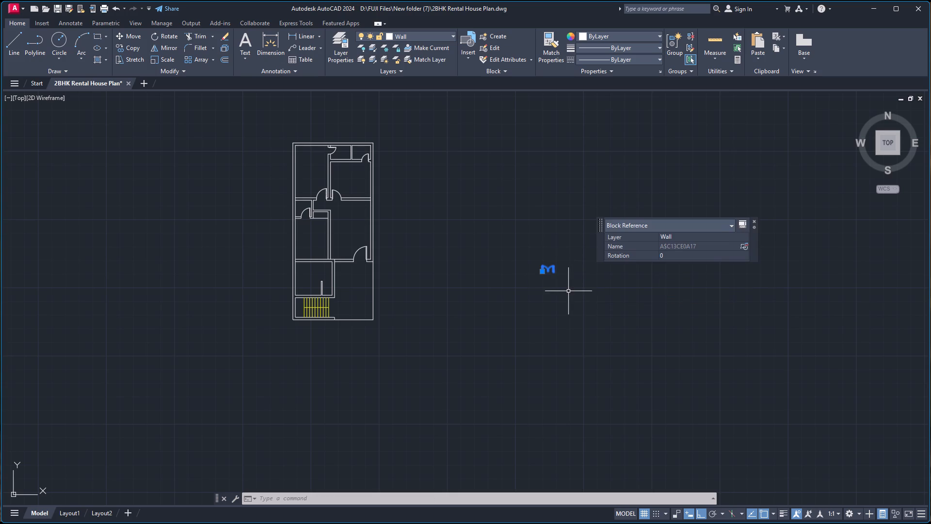
{"action": "key", "text": "r"}
{"action": "key", "text": "o"}
{"action": "key", "text": "Return"}
{"action": "scroll", "coordinate": [537, 279], "scroll_direction": "up", "scroll_amount": 6}
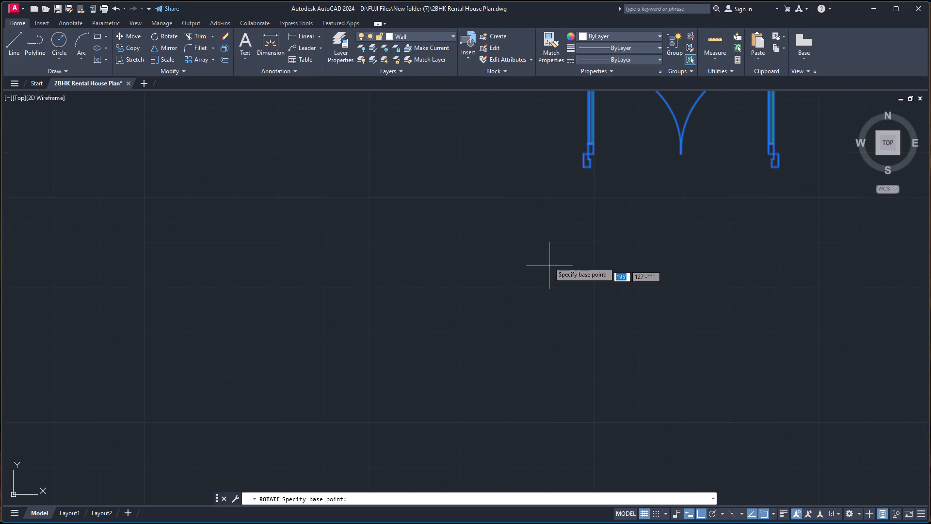
{"action": "left_click", "coordinate": [582, 168]}
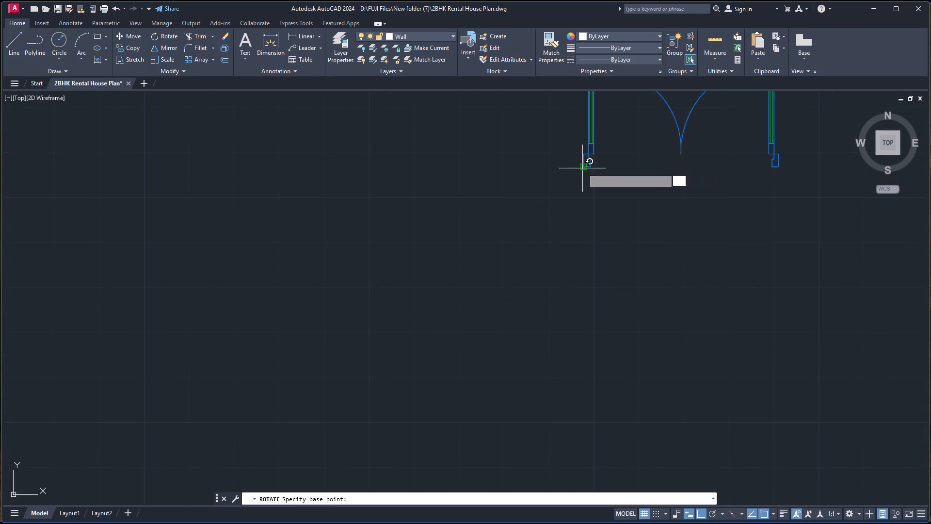
{"action": "scroll", "coordinate": [558, 131], "scroll_direction": "down", "scroll_amount": 1}
{"action": "left_click", "coordinate": [551, 162]}
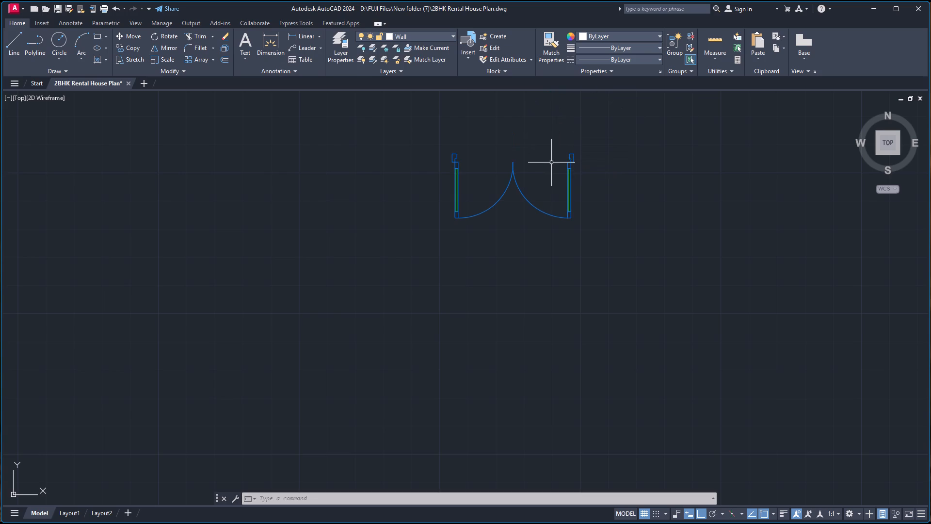
Copy the rotated double-leaf block with its upper-right jamb corner as base point, using that point as the displacement.
{"action": "left_click", "coordinate": [433, 141]}
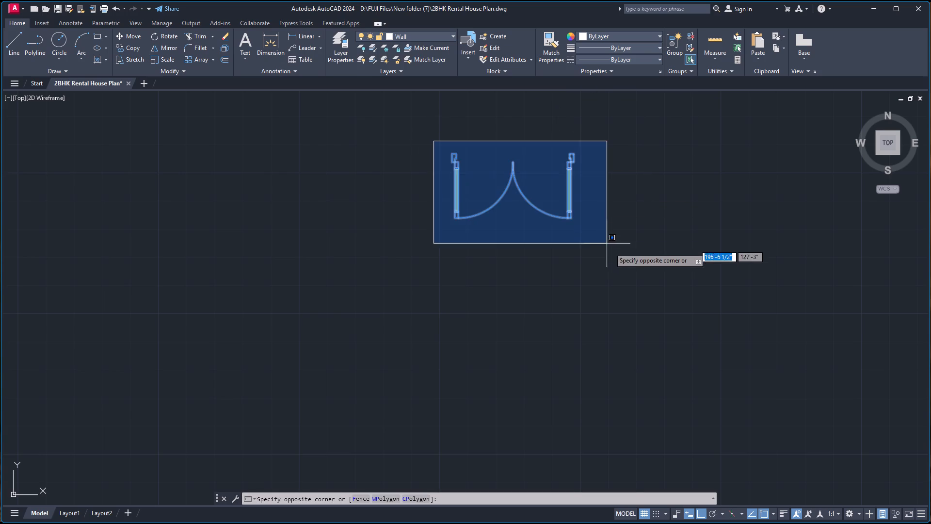
{"action": "left_click", "coordinate": [615, 255]}
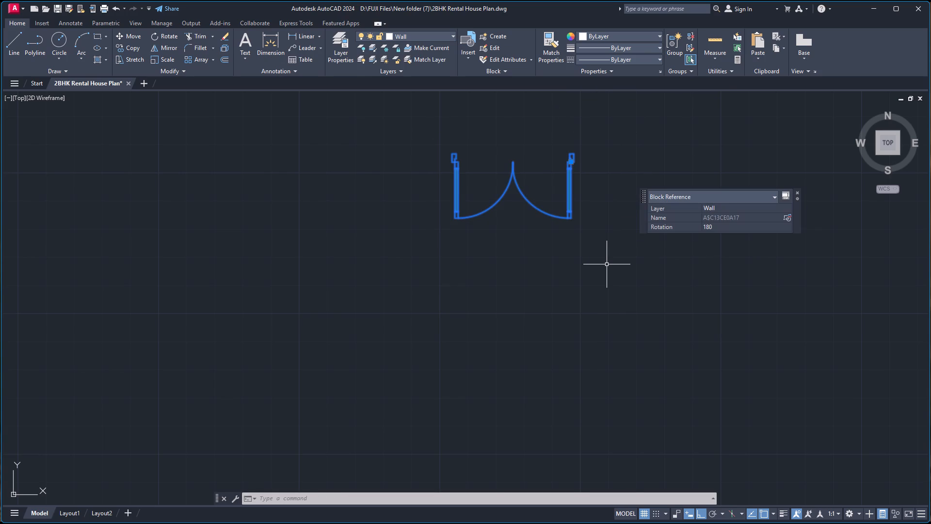
{"action": "key", "text": "c"}
{"action": "key", "text": "o"}
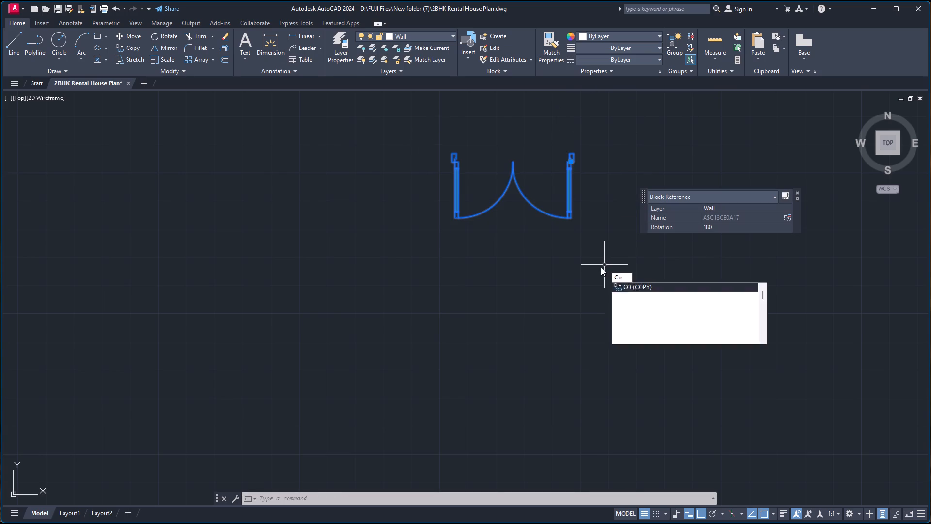
{"action": "key", "text": "Return"}
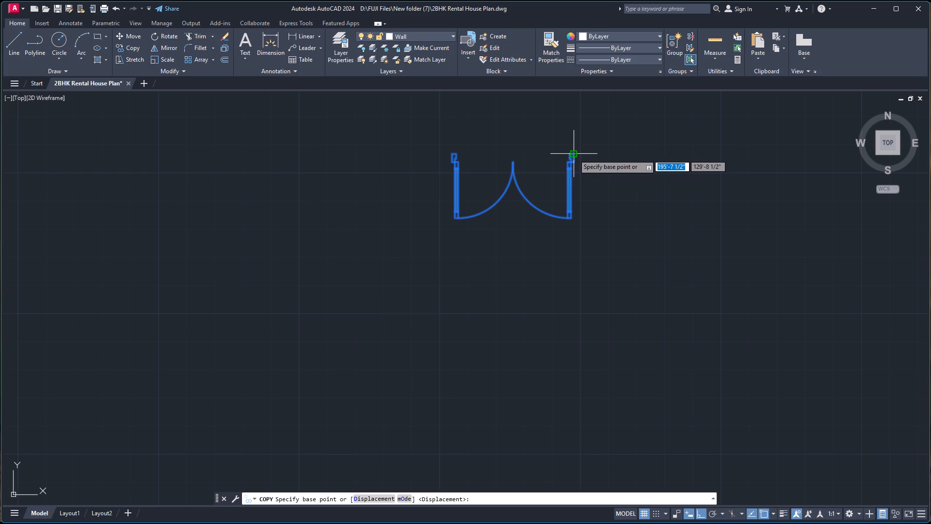
{"action": "left_click", "coordinate": [574, 154]}
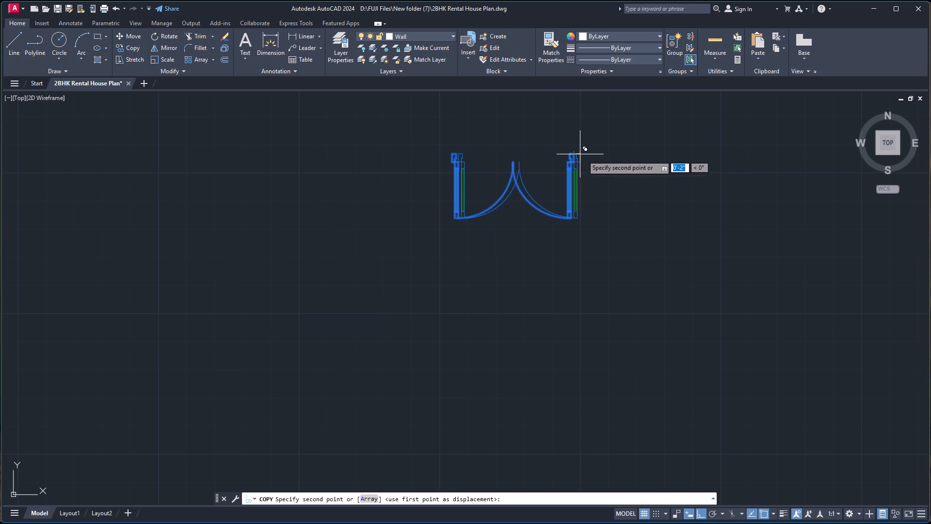
{"action": "key", "text": "space"}
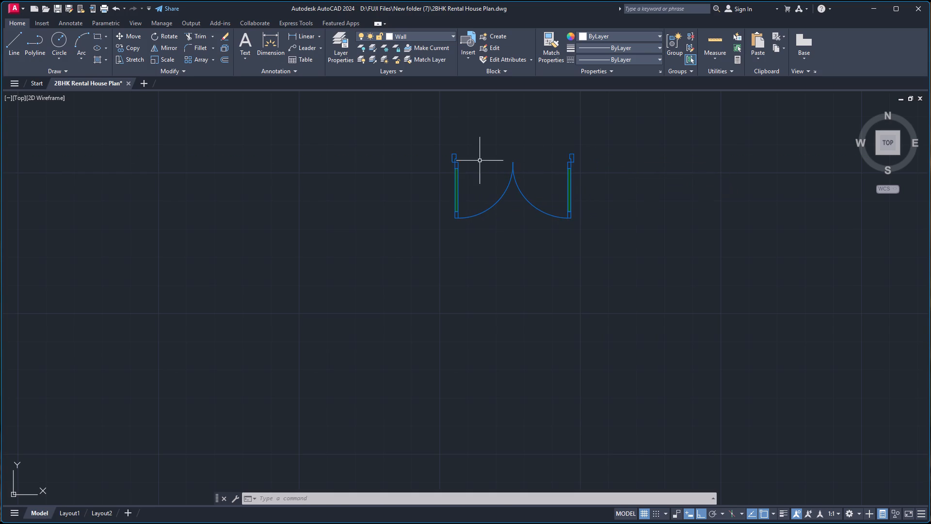
Copy the rotated double-leaf block by its upper-left jamb corner onto the inner face of the short partition above the staircase.
{"action": "left_click", "coordinate": [458, 169]}
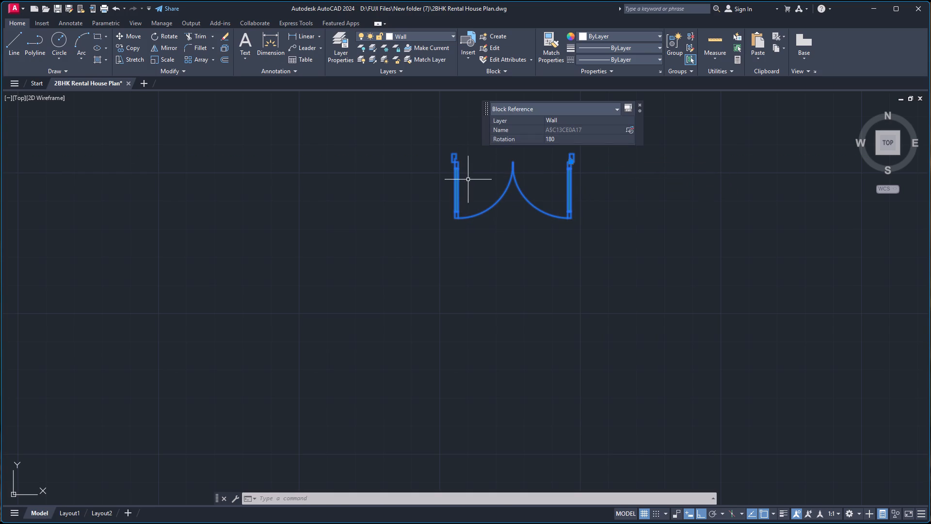
{"action": "type", "text": "sc"}
{"action": "key", "text": "BackSpace"}
{"action": "key", "text": "BackSpace"}
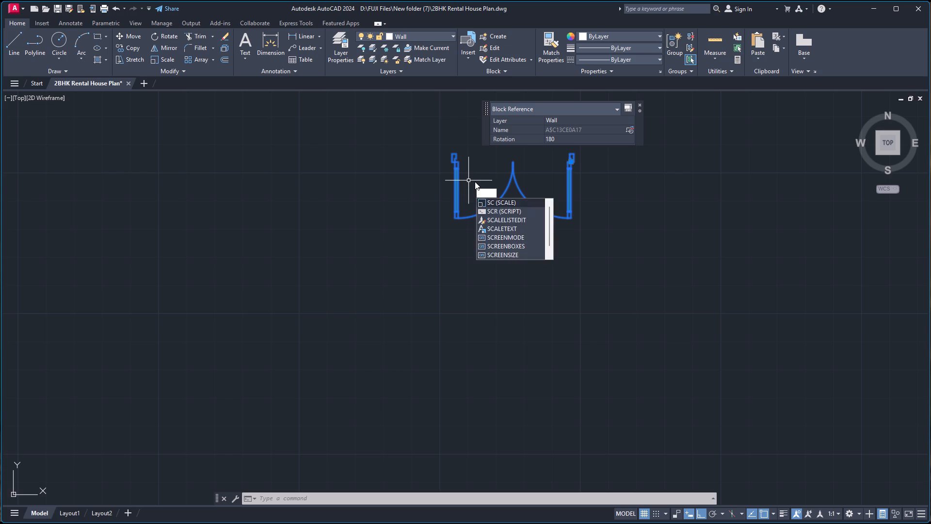
{"action": "type", "text": "co"}
{"action": "key", "text": "Return"}
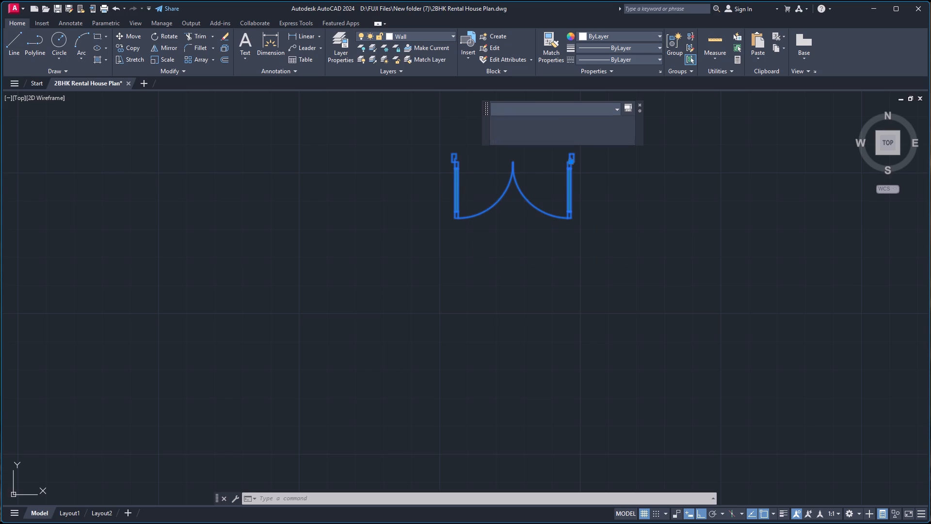
{"action": "scroll", "coordinate": [459, 161], "scroll_direction": "up", "scroll_amount": 4}
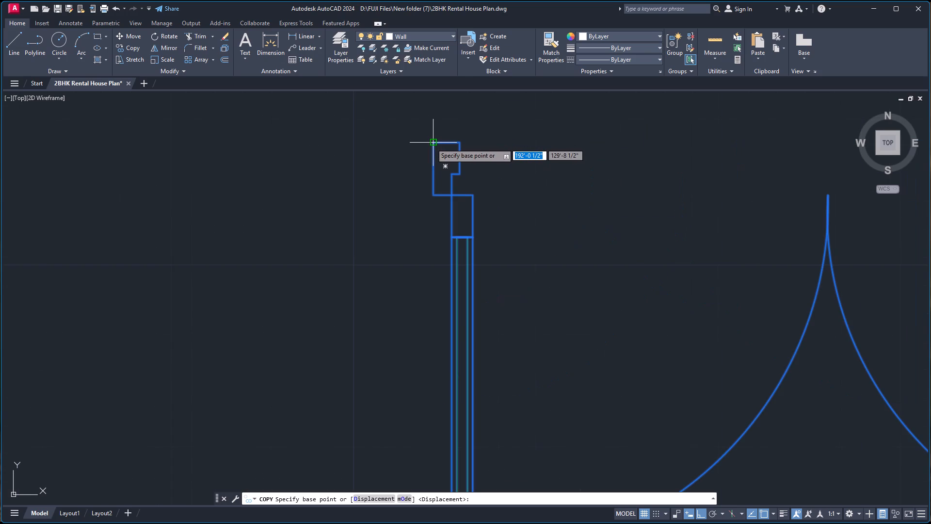
{"action": "left_click", "coordinate": [431, 144]}
{"action": "scroll", "coordinate": [198, 185], "scroll_direction": "down", "scroll_amount": 6}
{"action": "scroll", "coordinate": [89, 204], "scroll_direction": "down", "scroll_amount": 10}
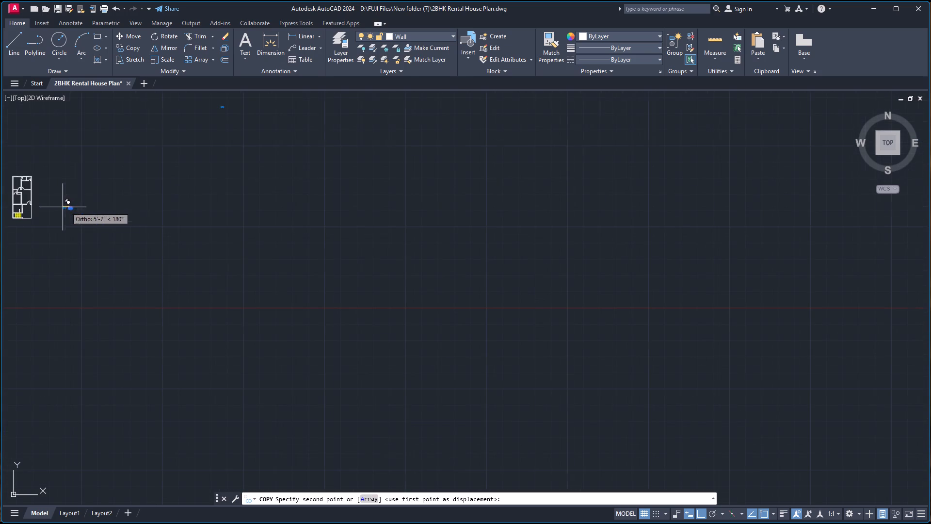
{"action": "scroll", "coordinate": [15, 206], "scroll_direction": "up", "scroll_amount": 8}
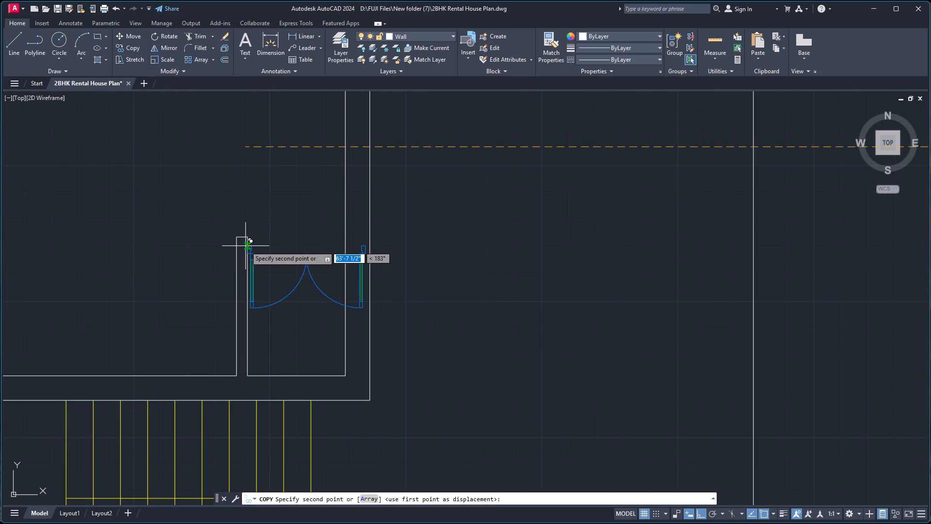
{"action": "left_click", "coordinate": [245, 246]}
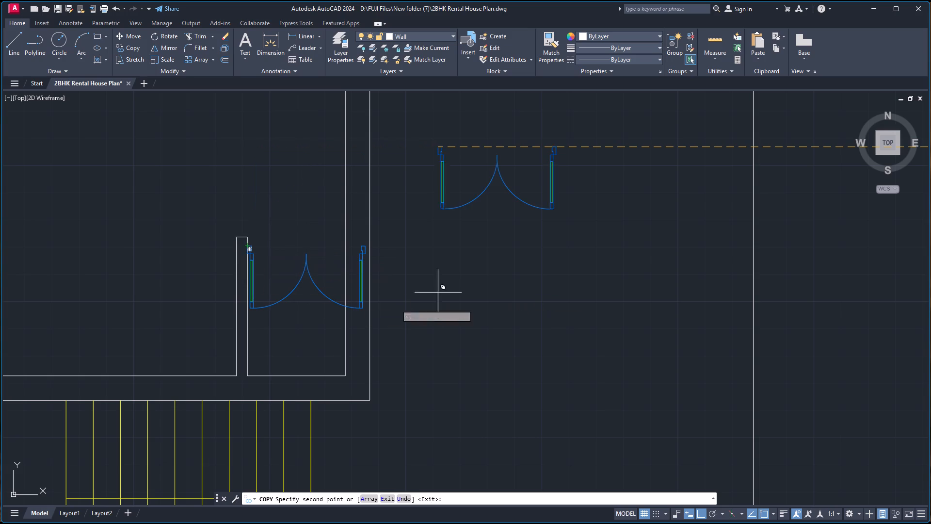
{"action": "key", "text": "Escape"}
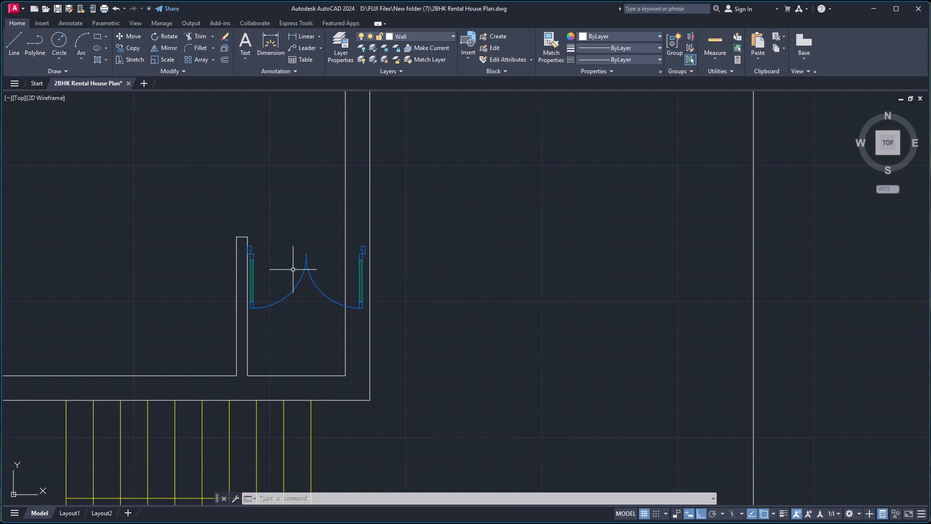
Scale the copied double-leaf block from its upper-left jamb corner to fit the opening, picking the factor about 1'-6" horizontally from that point.
{"action": "scroll", "coordinate": [246, 254], "scroll_direction": "up", "scroll_amount": 4}
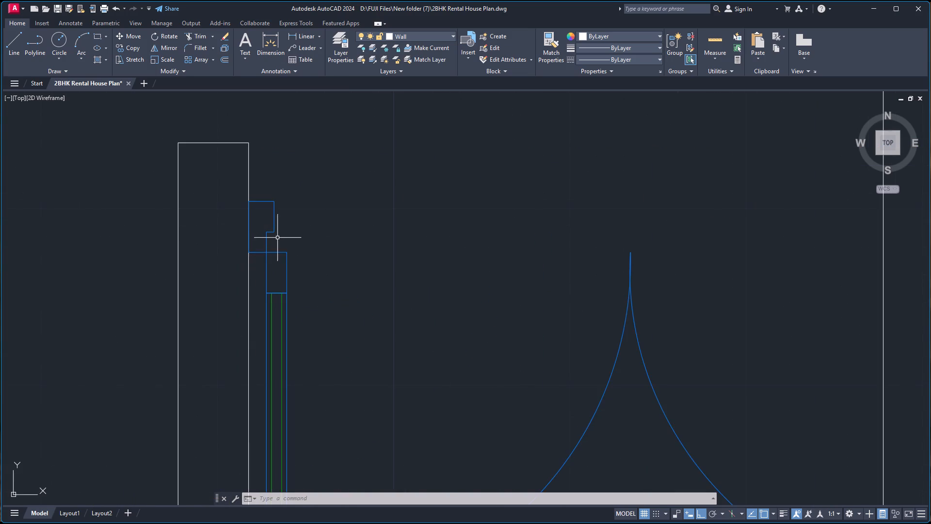
{"action": "scroll", "coordinate": [275, 237], "scroll_direction": "up", "scroll_amount": 2}
{"action": "left_click", "coordinate": [254, 225]}
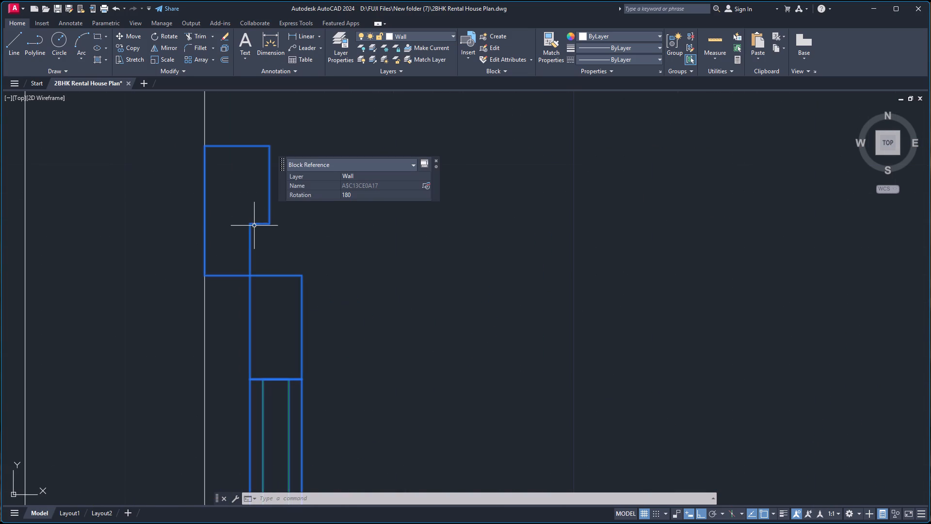
{"action": "key", "text": "c"}
{"action": "key", "text": "BackSpace"}
{"action": "key", "text": "s"}
{"action": "key", "text": "c"}
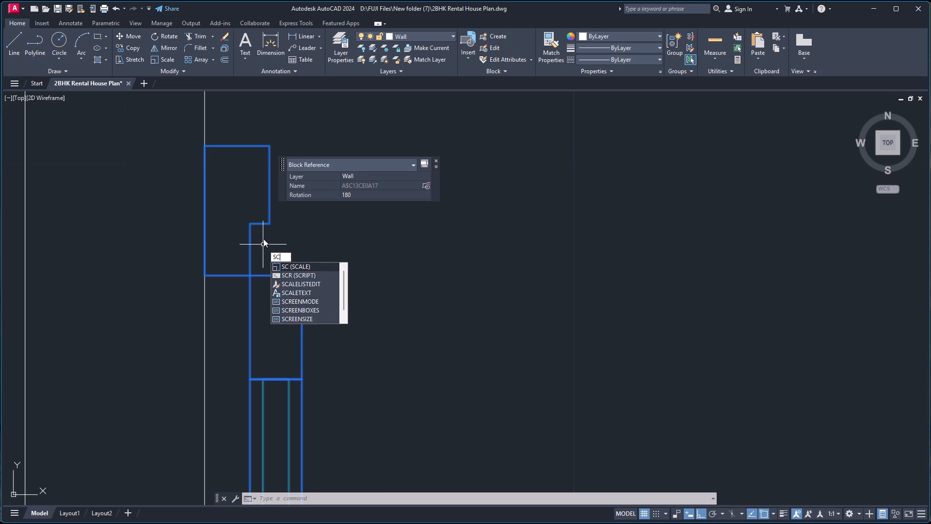
{"action": "key", "text": "Return"}
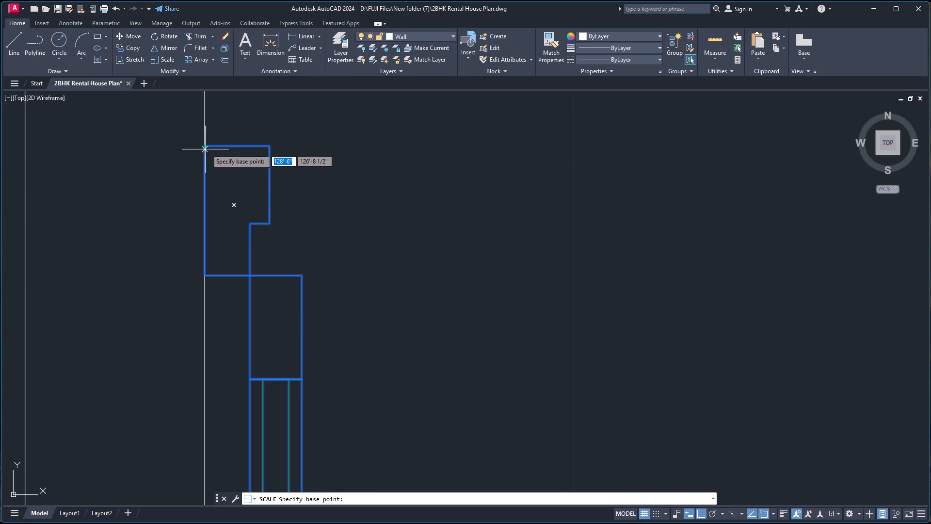
{"action": "left_click", "coordinate": [206, 149]}
{"action": "scroll", "coordinate": [234, 165], "scroll_direction": "down", "scroll_amount": 3}
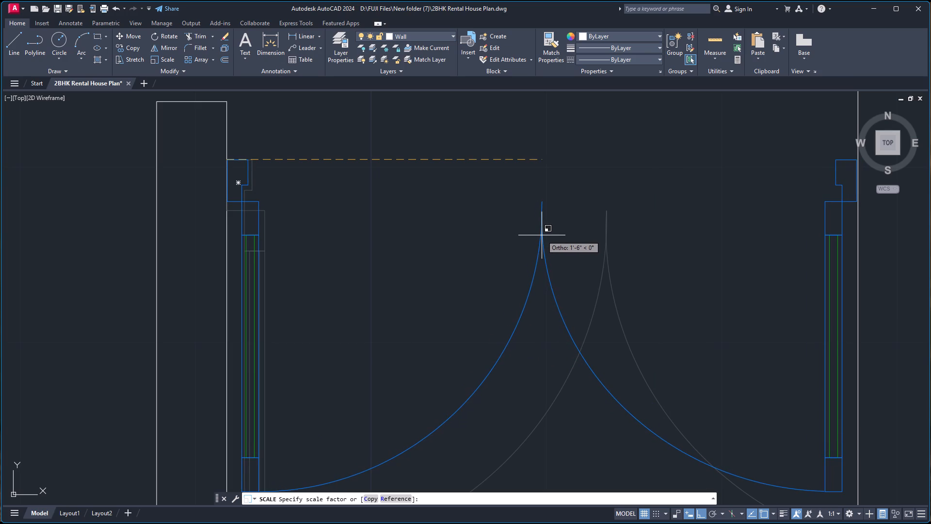
{"action": "left_click", "coordinate": [542, 235]}
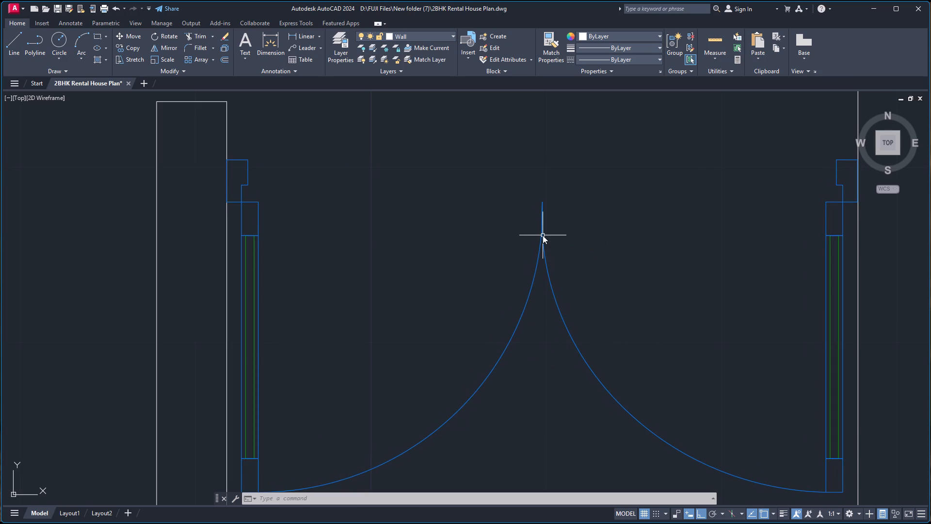
Examine how the scaled double-leaf block's right jamb meets the inner face of the outer wall.
{"action": "scroll", "coordinate": [859, 211], "scroll_direction": "up", "scroll_amount": 4}
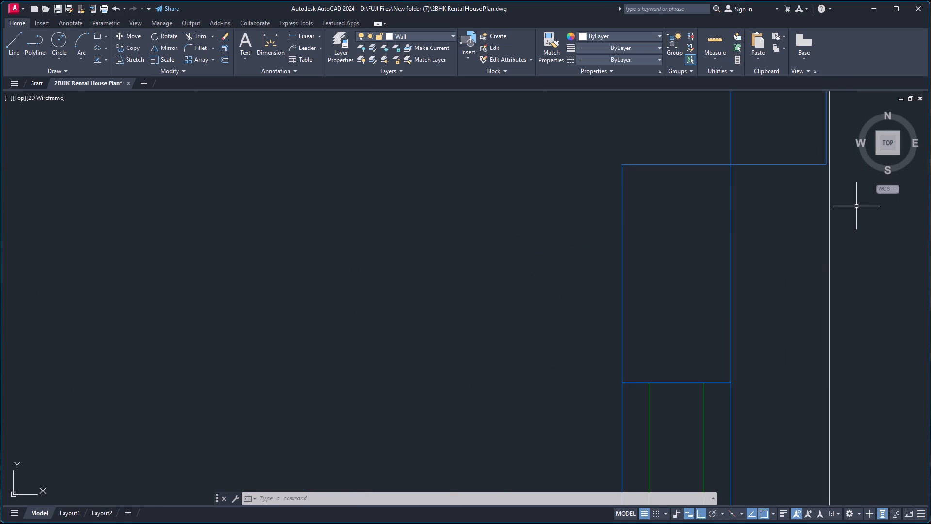
{"action": "scroll", "coordinate": [852, 207], "scroll_direction": "down", "scroll_amount": 10}
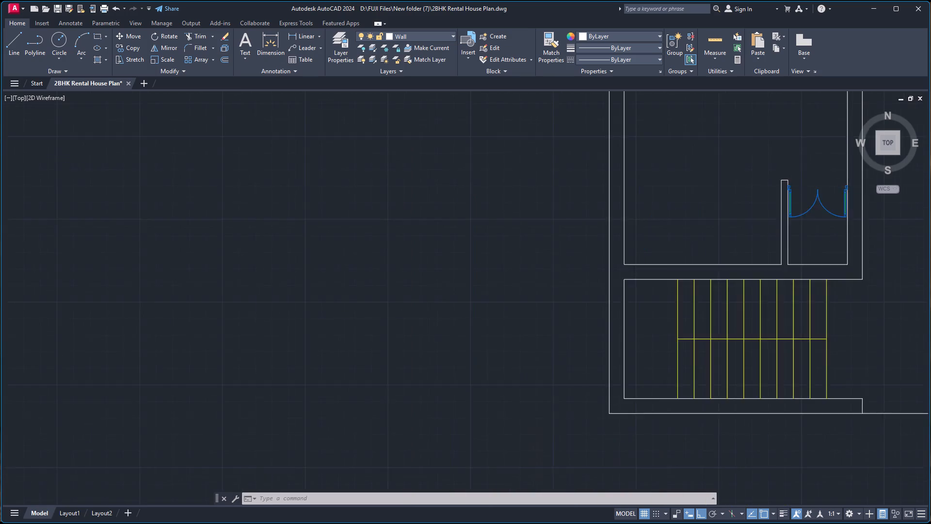
{"action": "scroll", "coordinate": [849, 186], "scroll_direction": "up", "scroll_amount": 4}
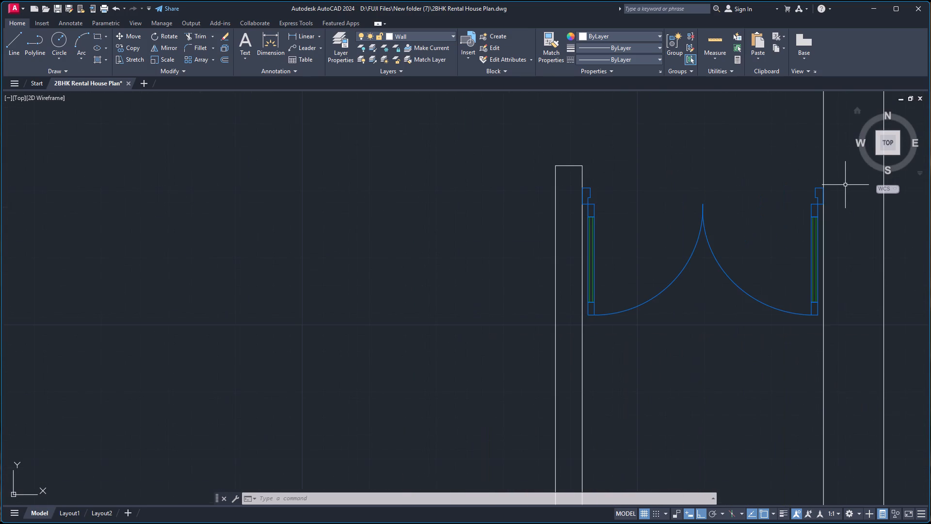
{"action": "scroll", "coordinate": [845, 185], "scroll_direction": "up", "scroll_amount": 3}
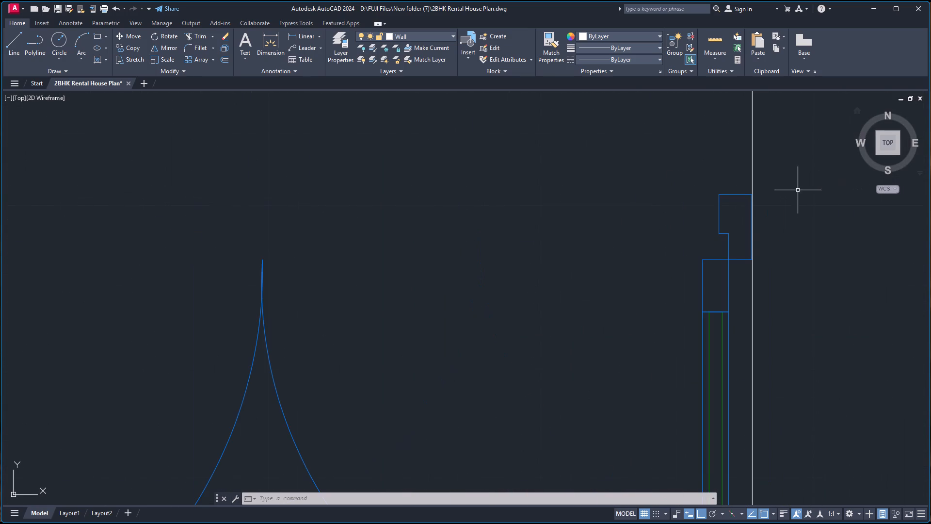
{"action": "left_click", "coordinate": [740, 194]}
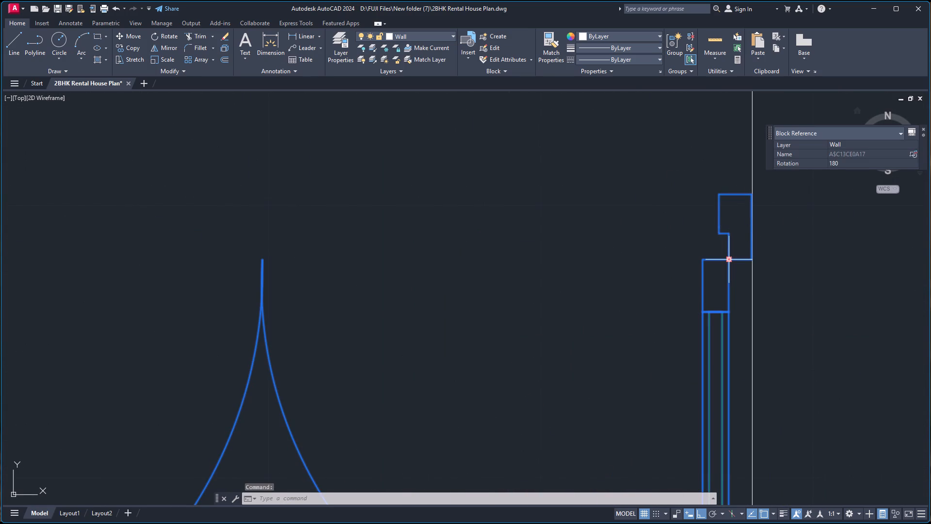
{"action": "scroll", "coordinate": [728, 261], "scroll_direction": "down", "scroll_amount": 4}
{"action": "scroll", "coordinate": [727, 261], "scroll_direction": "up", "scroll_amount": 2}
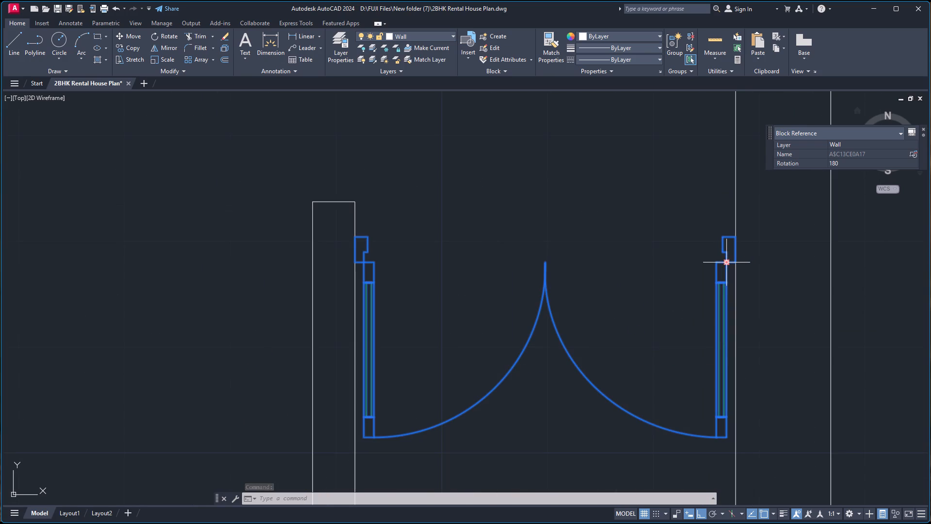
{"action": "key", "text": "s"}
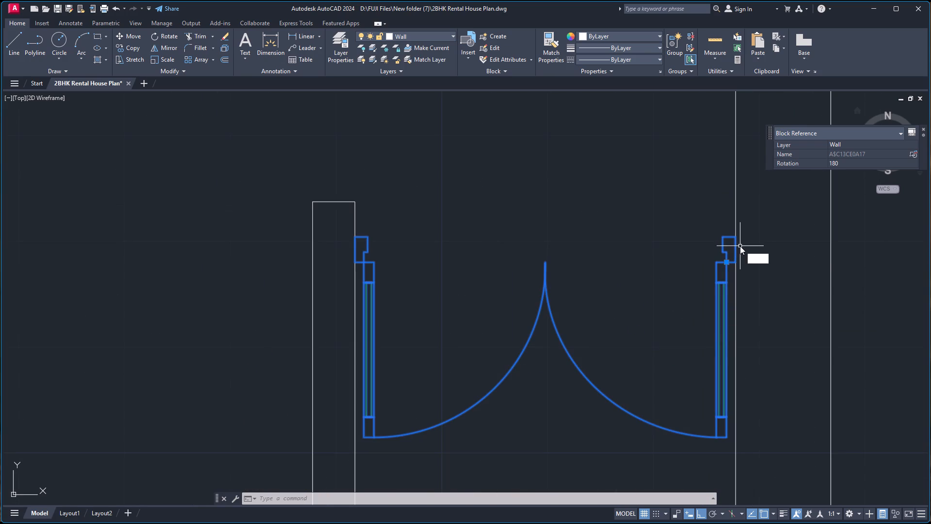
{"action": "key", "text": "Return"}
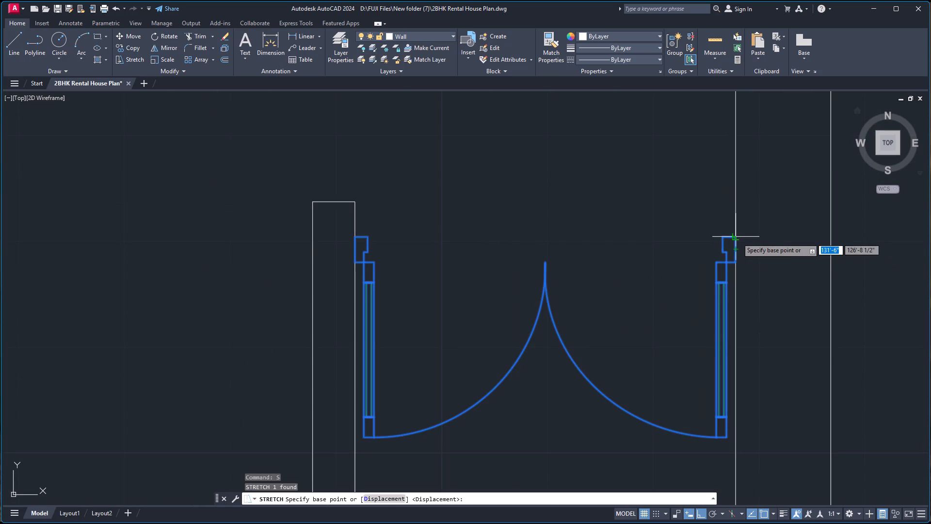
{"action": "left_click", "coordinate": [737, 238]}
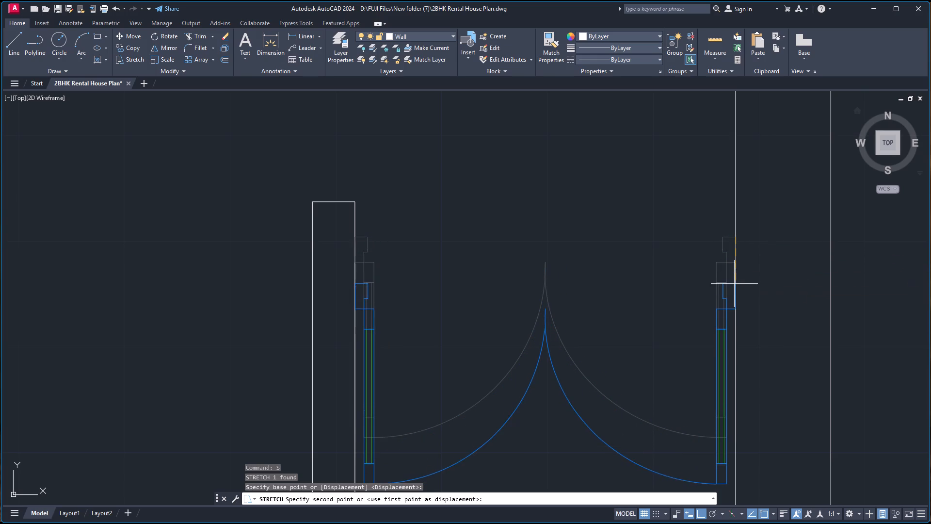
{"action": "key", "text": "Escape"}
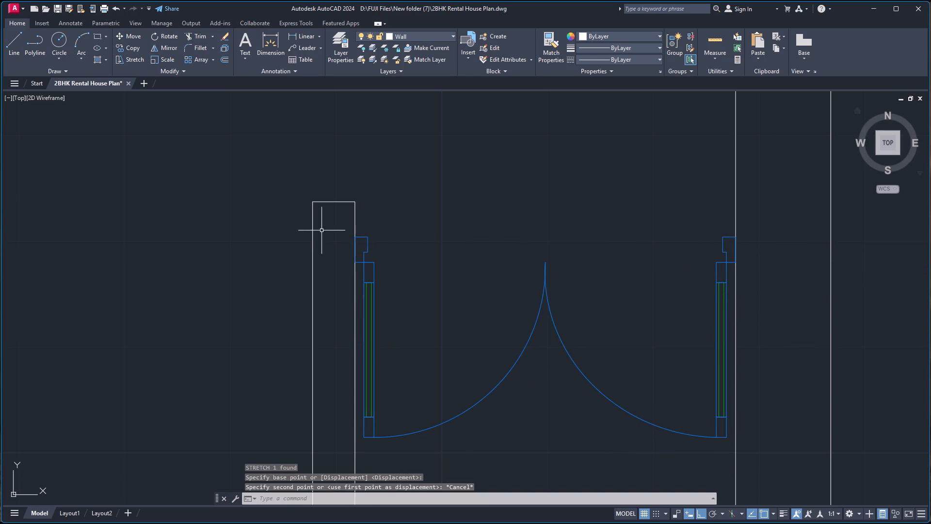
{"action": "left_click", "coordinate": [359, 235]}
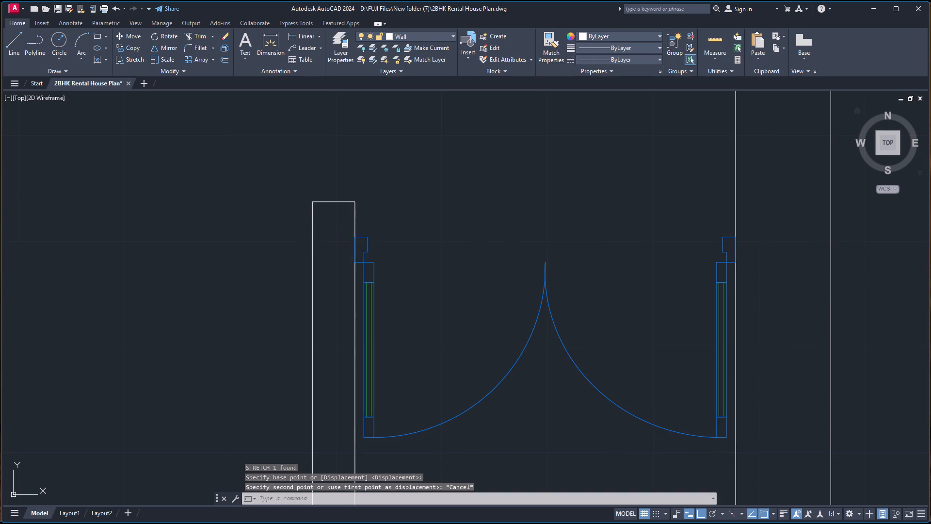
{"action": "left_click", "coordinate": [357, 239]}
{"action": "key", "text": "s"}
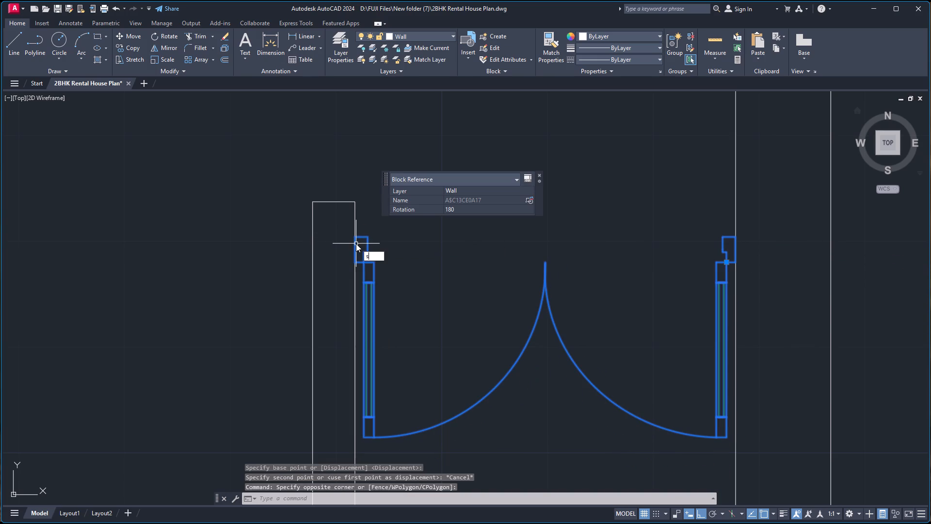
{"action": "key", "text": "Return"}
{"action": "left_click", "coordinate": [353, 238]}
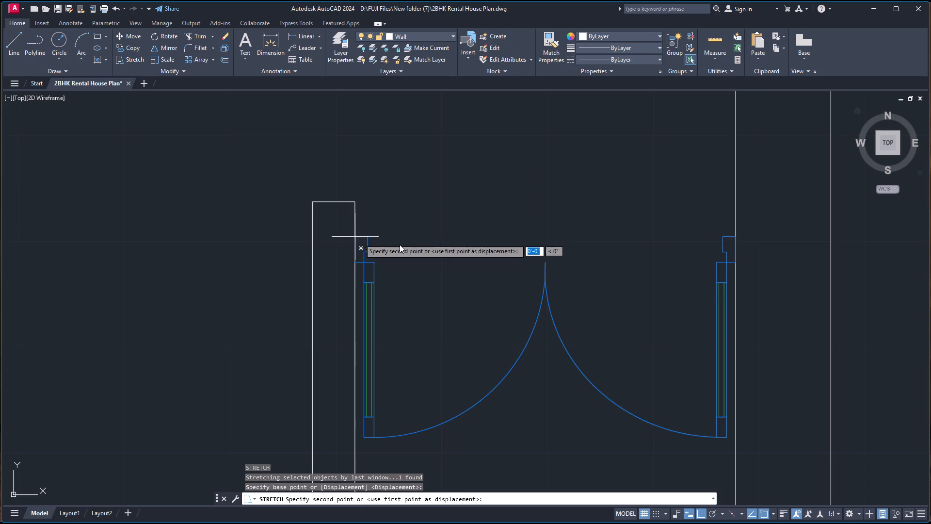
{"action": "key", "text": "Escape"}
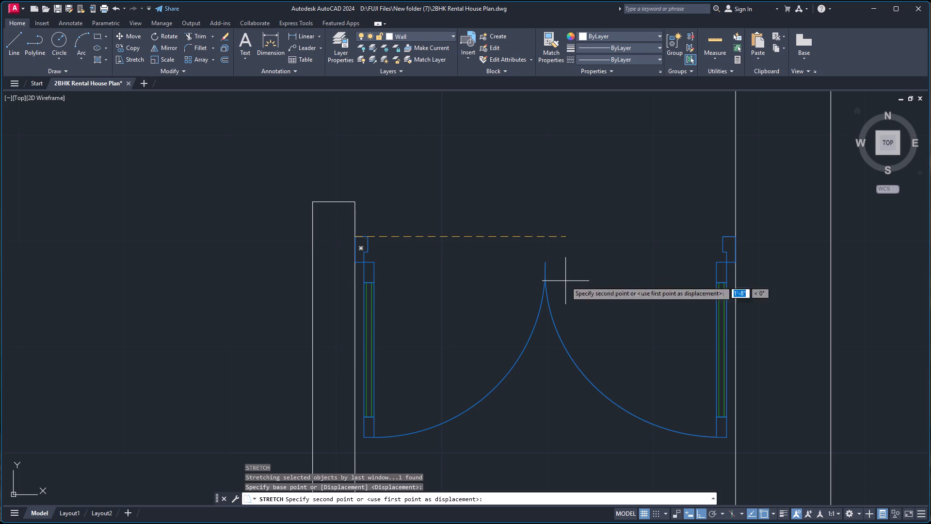
Scale the double-leaf block again from its upper-left jamb corner, picking the factor near the meeting point of the two leaf arcs.
{"action": "left_click", "coordinate": [375, 266]}
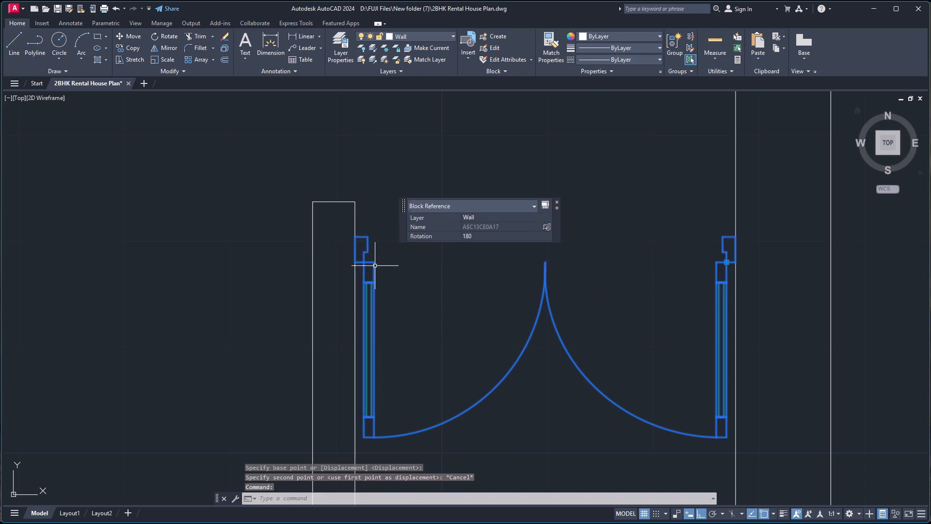
{"action": "type", "text": "sc"}
{"action": "key", "text": "Return"}
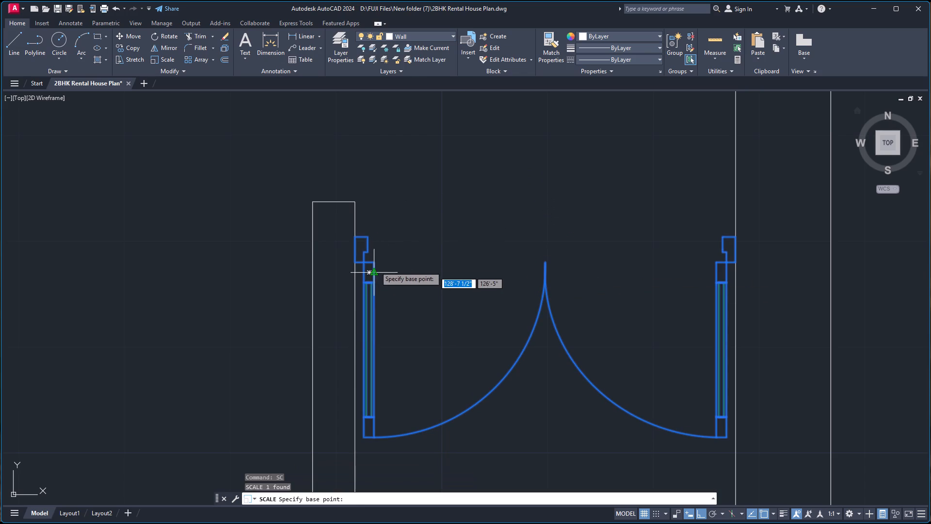
{"action": "left_click", "coordinate": [356, 239]}
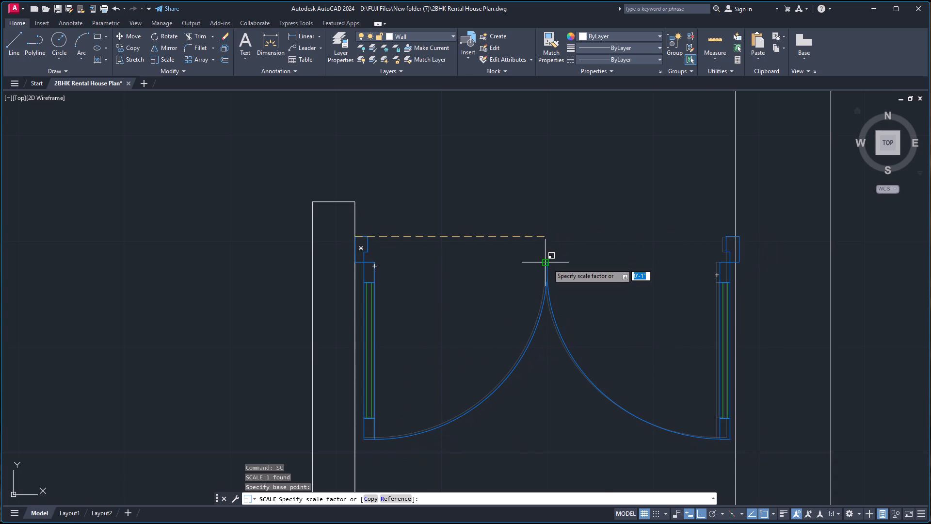
{"action": "scroll", "coordinate": [547, 263], "scroll_direction": "up", "scroll_amount": 2}
{"action": "scroll", "coordinate": [553, 263], "scroll_direction": "down", "scroll_amount": 2}
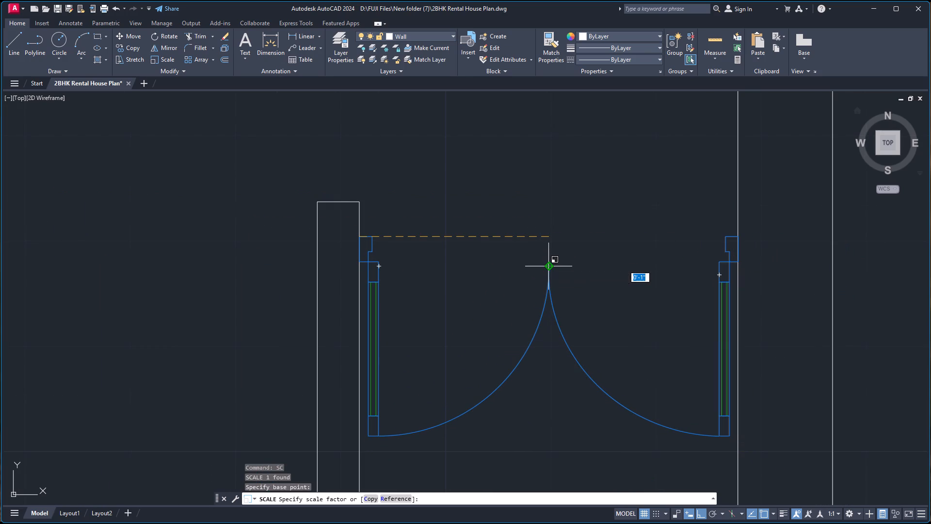
{"action": "left_click", "coordinate": [547, 265]}
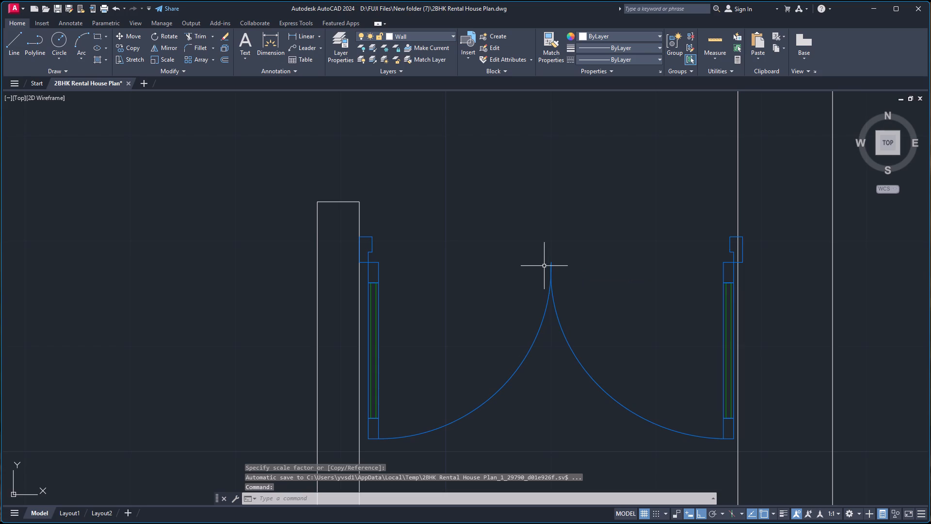
Scale the double-leaf block from its upper-left jamb corner, picking the factor about 1'-6" horizontally from that point.
{"action": "left_click", "coordinate": [369, 238]}
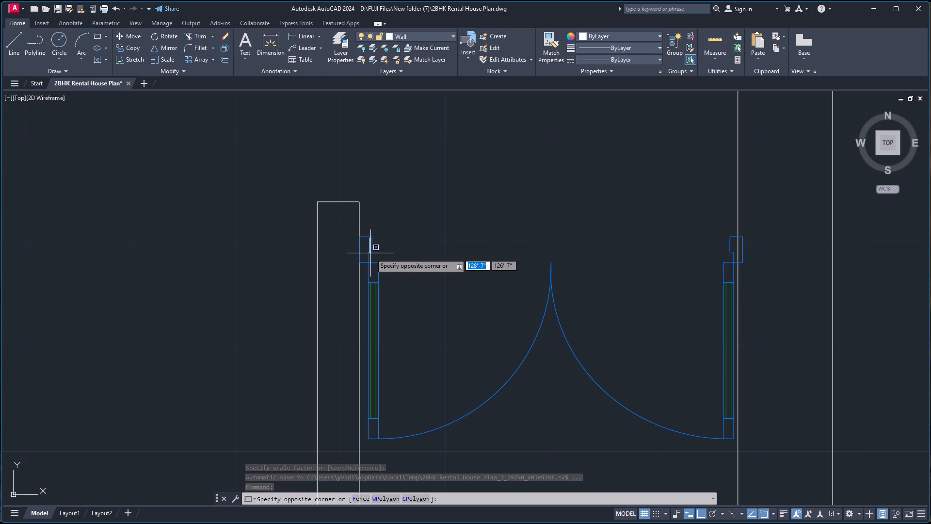
{"action": "left_click", "coordinate": [358, 255]}
{"action": "key", "text": "Escape"}
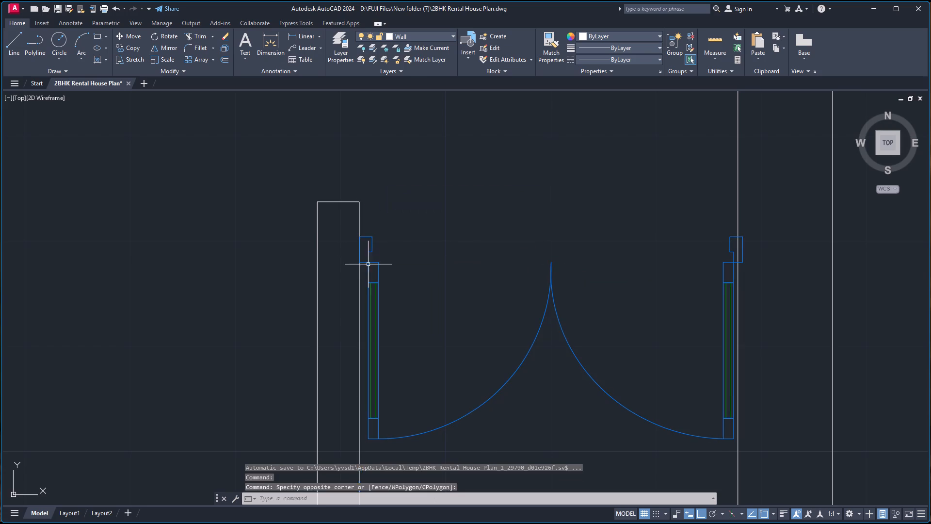
{"action": "left_click", "coordinate": [372, 256]}
{"action": "left_click", "coordinate": [370, 244]}
{"action": "key", "text": "s"}
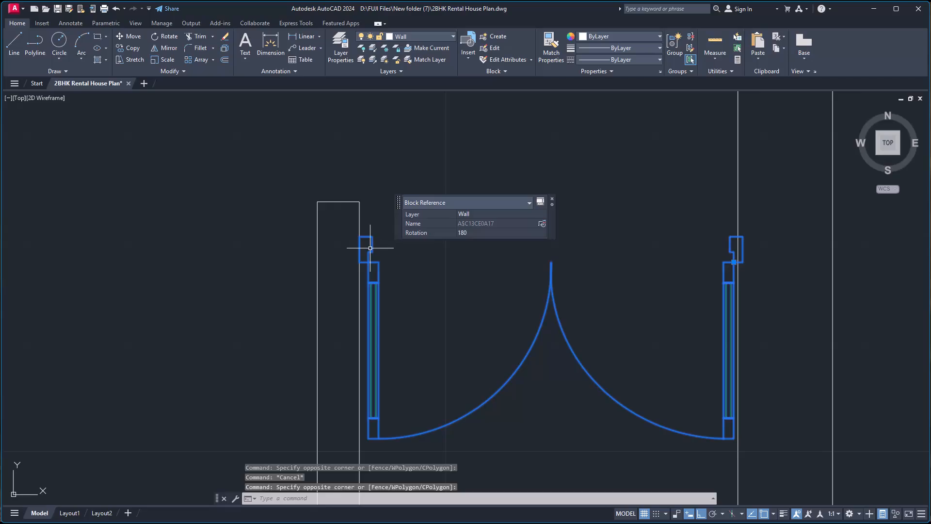
{"action": "key", "text": "c"}
{"action": "key", "text": "Return"}
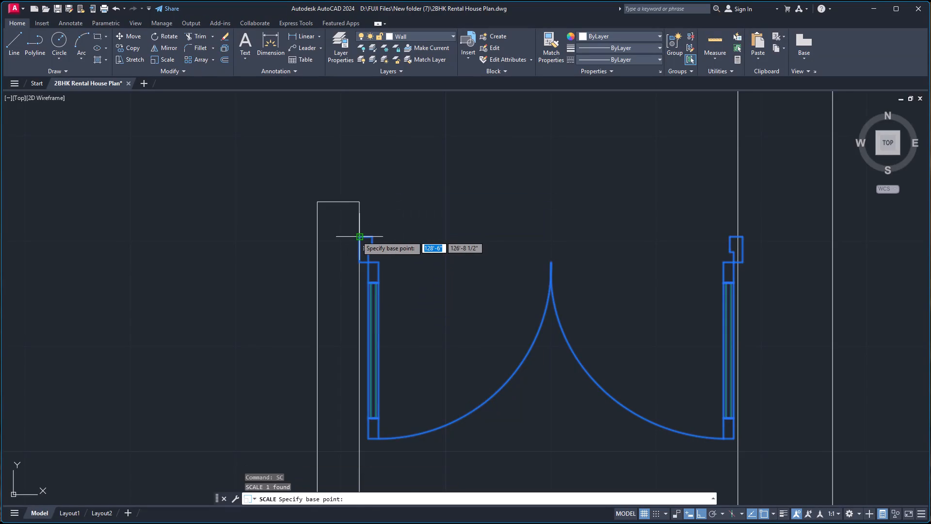
{"action": "left_click", "coordinate": [356, 236]}
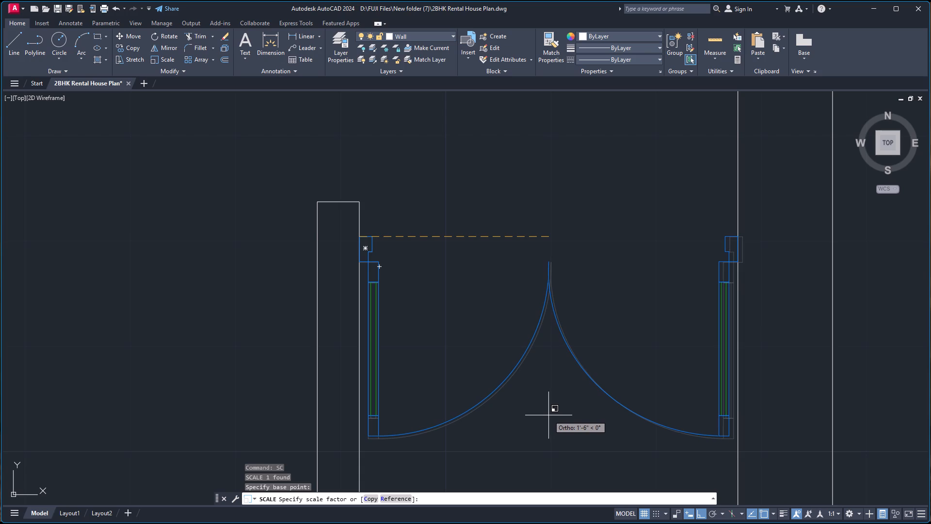
{"action": "left_click", "coordinate": [548, 415]}
Move the double-leaf block by its upper-left jamb corner a tiny distance horizontally from the short partition toward the outer wall.
{"action": "scroll", "coordinate": [763, 256], "scroll_direction": "up", "scroll_amount": 2}
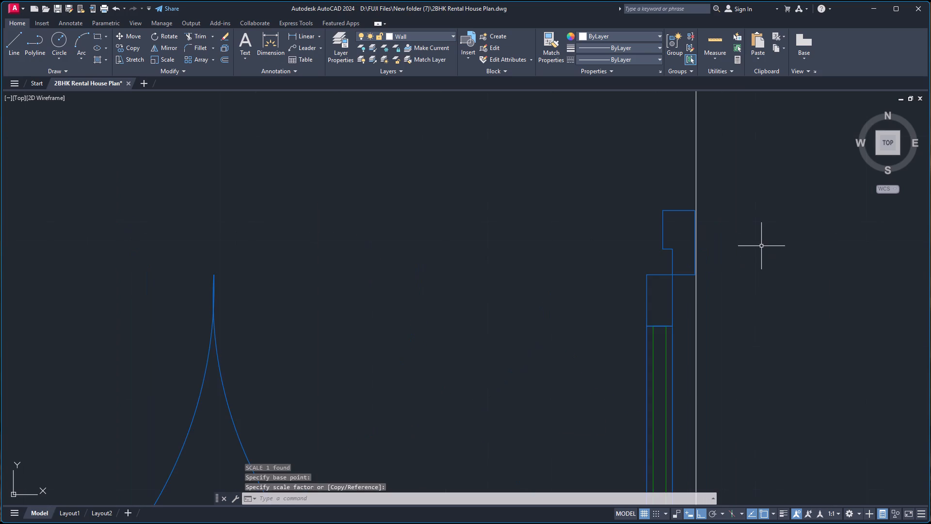
{"action": "scroll", "coordinate": [761, 246], "scroll_direction": "up", "scroll_amount": 1}
{"action": "scroll", "coordinate": [661, 232], "scroll_direction": "down", "scroll_amount": 3}
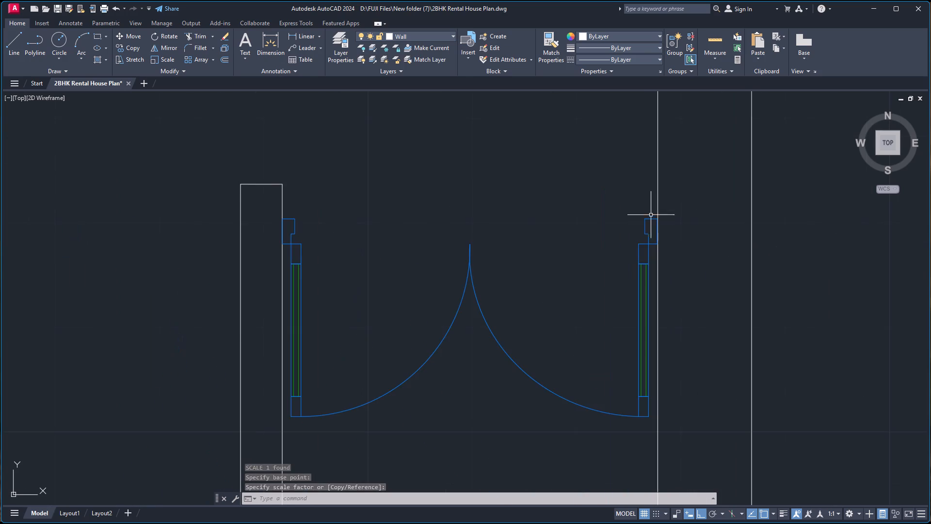
{"action": "scroll", "coordinate": [648, 204], "scroll_direction": "down", "scroll_amount": 2}
{"action": "scroll", "coordinate": [632, 193], "scroll_direction": "up", "scroll_amount": 1}
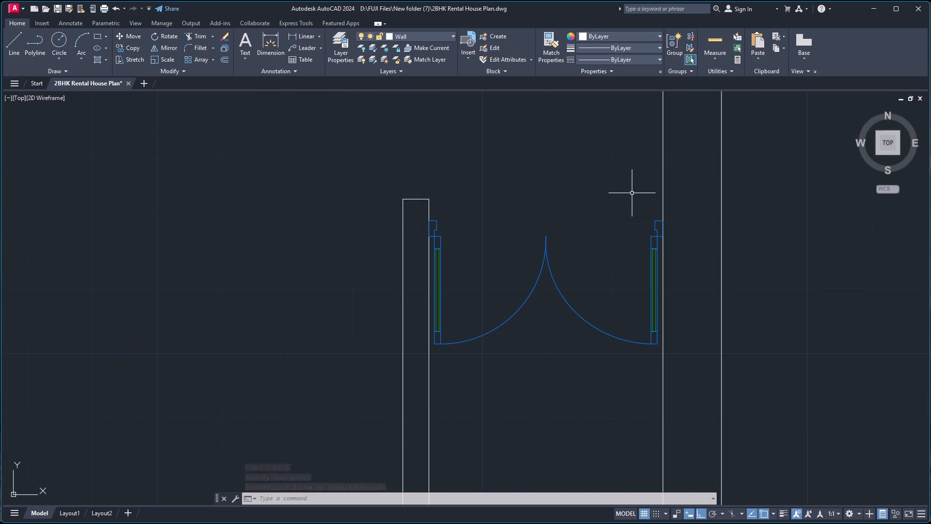
{"action": "scroll", "coordinate": [631, 193], "scroll_direction": "down", "scroll_amount": 2}
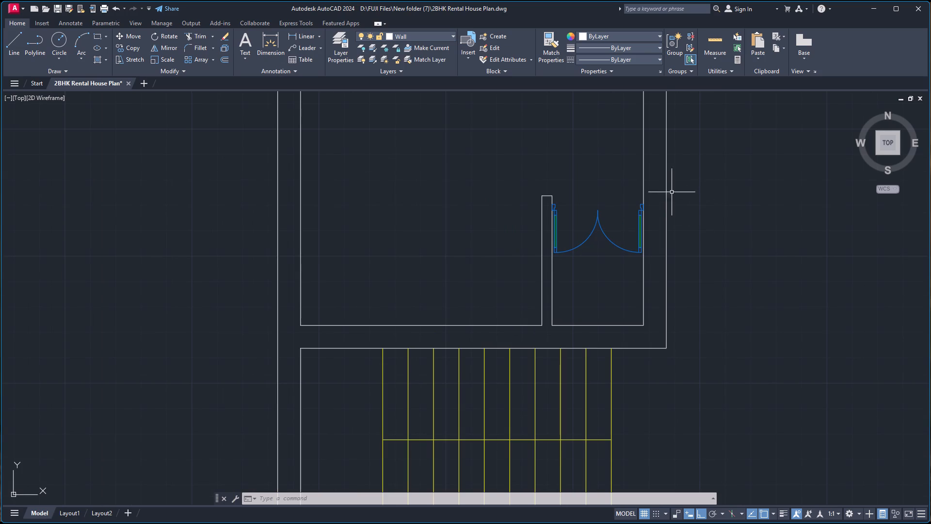
{"action": "scroll", "coordinate": [663, 186], "scroll_direction": "up", "scroll_amount": 2}
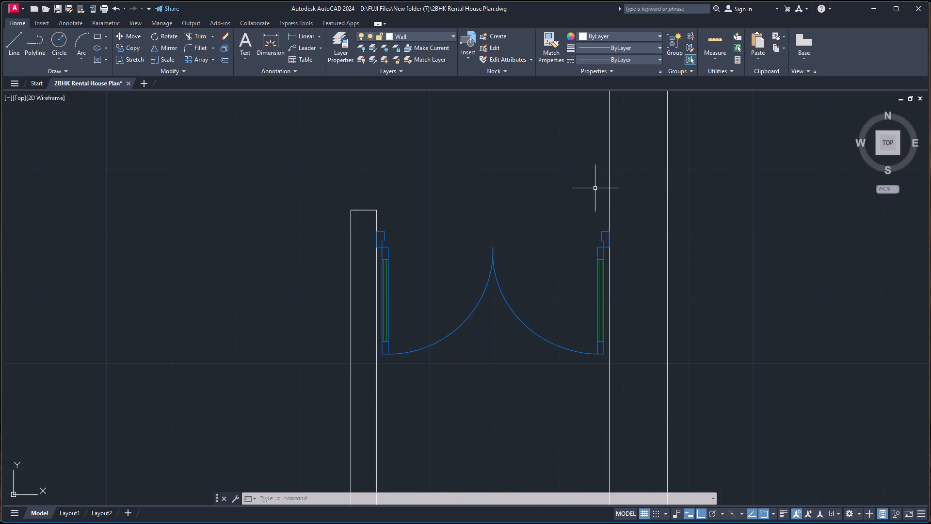
{"action": "scroll", "coordinate": [420, 227], "scroll_direction": "up", "scroll_amount": 2}
{"action": "scroll", "coordinate": [314, 226], "scroll_direction": "up", "scroll_amount": 2}
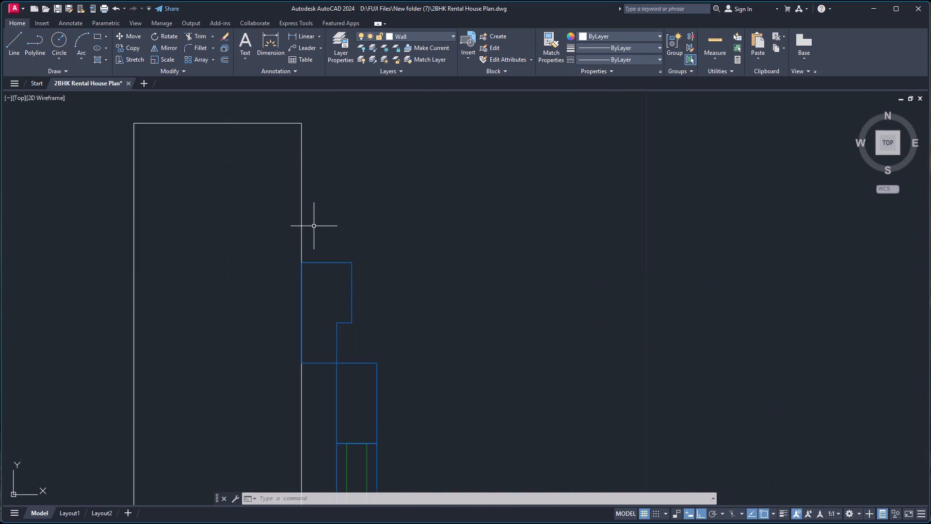
{"action": "left_click", "coordinate": [316, 264]}
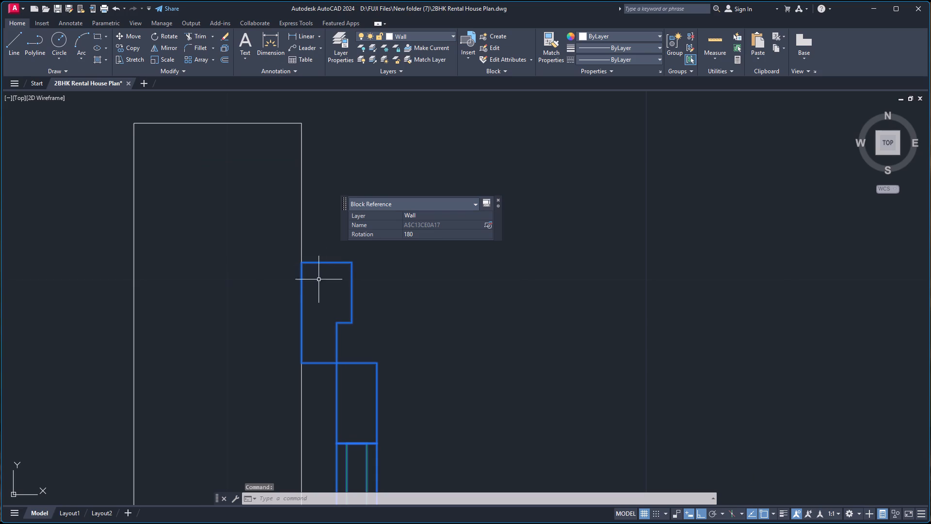
{"action": "key", "text": "m"}
{"action": "key", "text": "Return"}
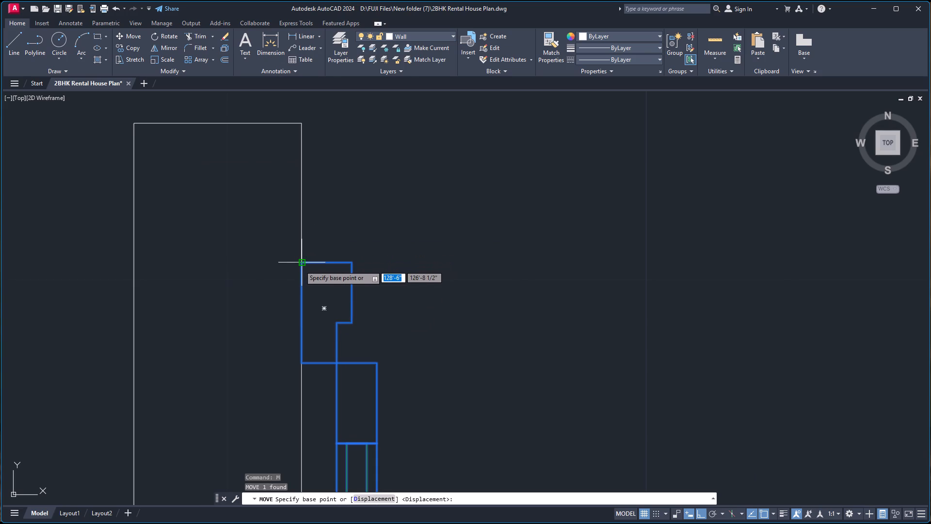
{"action": "left_click", "coordinate": [300, 265]}
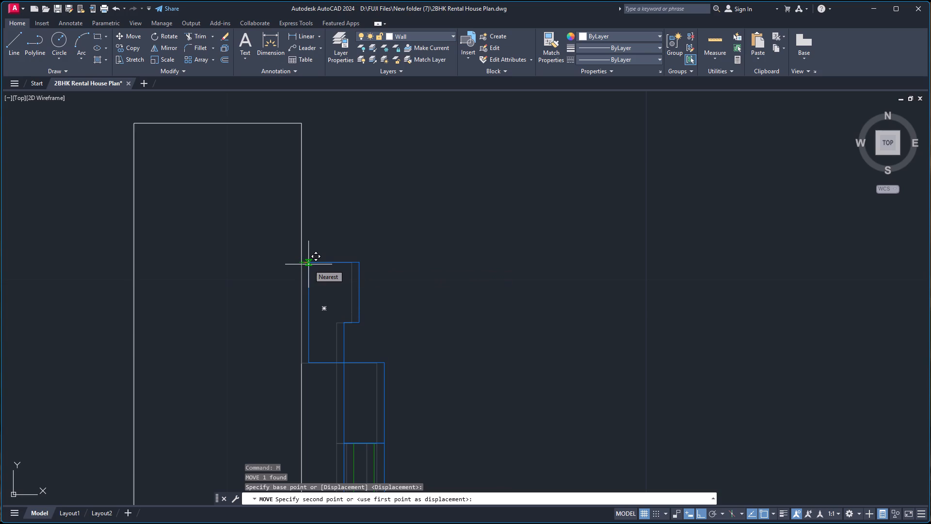
{"action": "scroll", "coordinate": [305, 265], "scroll_direction": "up", "scroll_amount": 4}
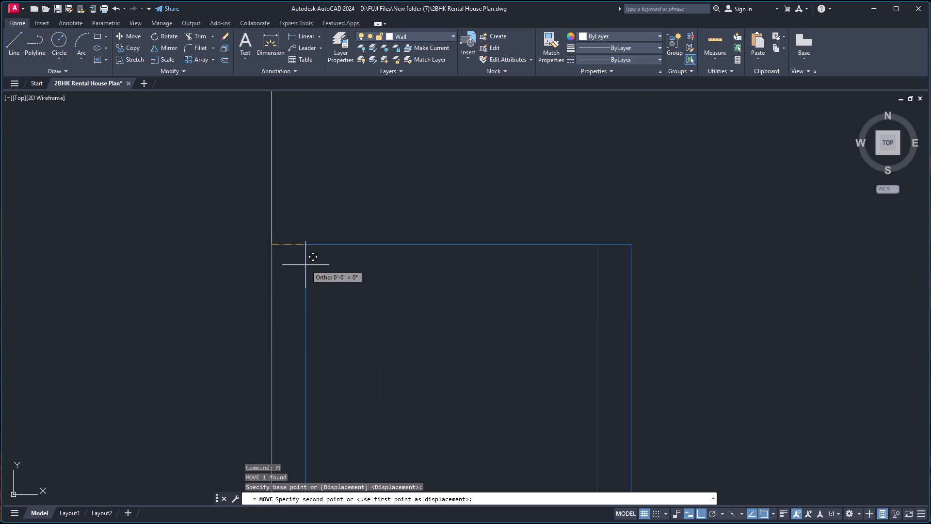
{"action": "scroll", "coordinate": [305, 265], "scroll_direction": "up", "scroll_amount": 1}
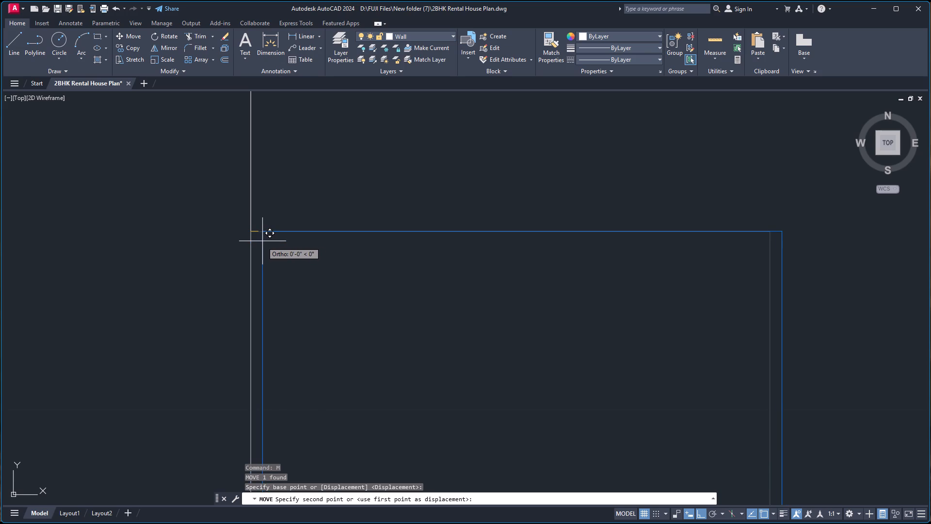
{"action": "left_click", "coordinate": [262, 241]}
Examine how the moved double-leaf block's right jamb meets the inner face of the outer wall.
{"action": "scroll", "coordinate": [354, 227], "scroll_direction": "down", "scroll_amount": 5}
{"action": "scroll", "coordinate": [746, 225], "scroll_direction": "down", "scroll_amount": 3}
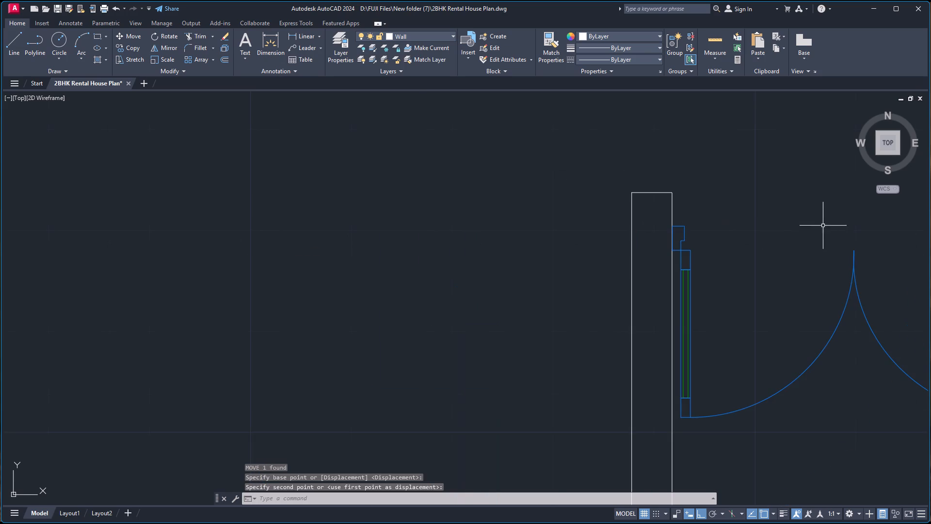
{"action": "scroll", "coordinate": [858, 228], "scroll_direction": "down", "scroll_amount": 4}
{"action": "scroll", "coordinate": [886, 229], "scroll_direction": "up", "scroll_amount": 6}
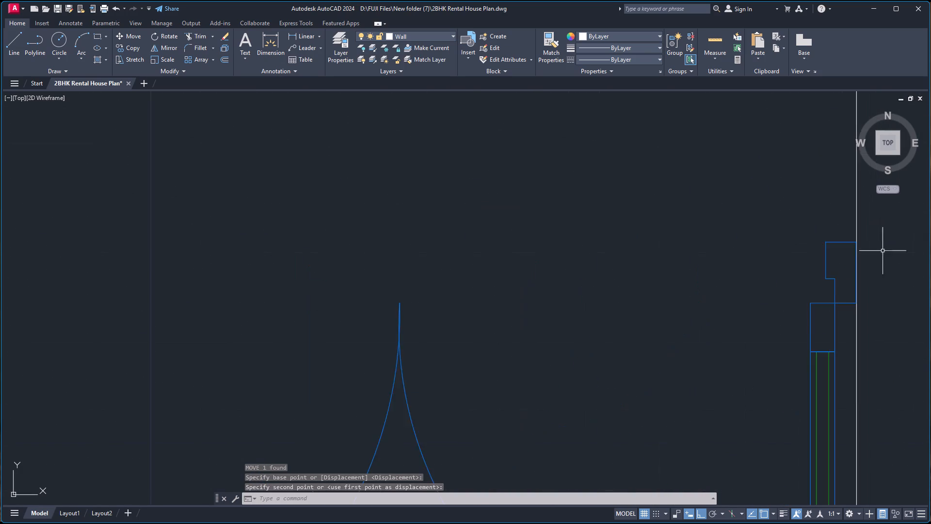
{"action": "scroll", "coordinate": [881, 252], "scroll_direction": "up", "scroll_amount": 4}
{"action": "scroll", "coordinate": [843, 262], "scroll_direction": "up", "scroll_amount": 1}
{"action": "scroll", "coordinate": [813, 254], "scroll_direction": "down", "scroll_amount": 3}
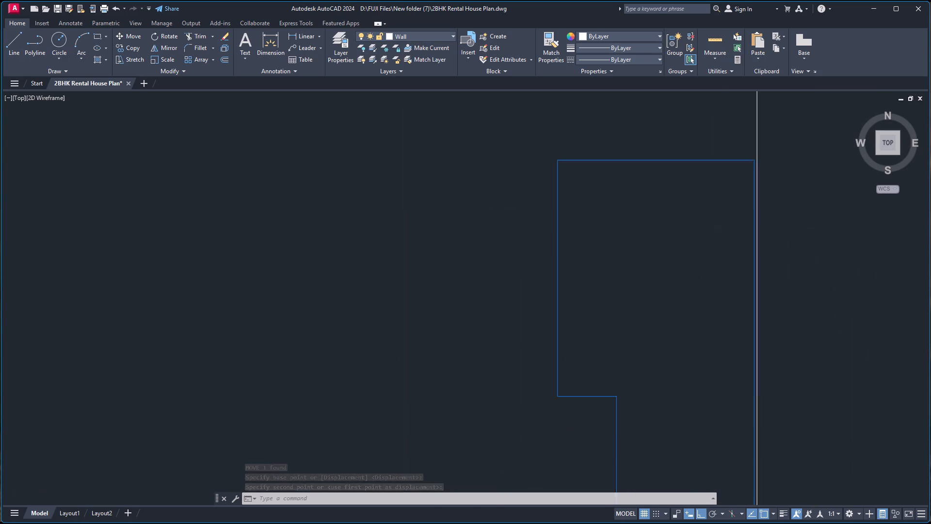
{"action": "scroll", "coordinate": [805, 248], "scroll_direction": "down", "scroll_amount": 6}
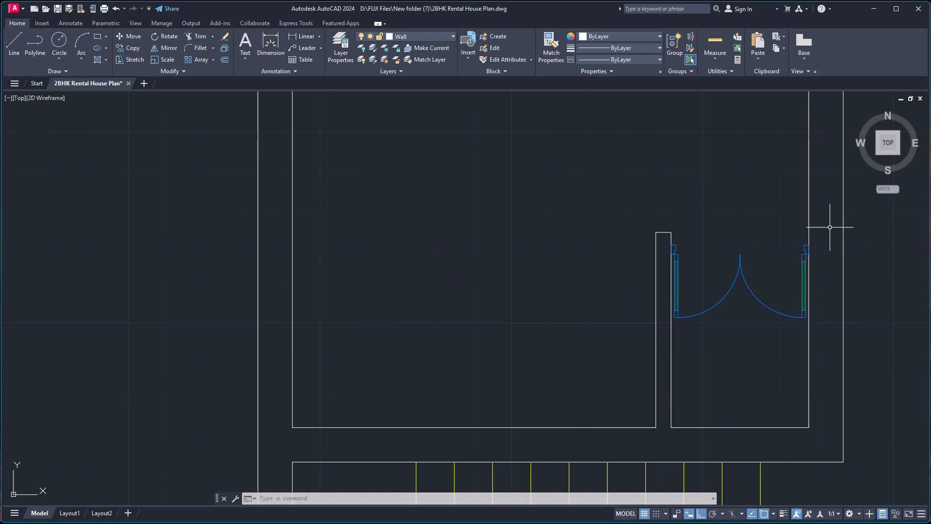
{"action": "scroll", "coordinate": [812, 219], "scroll_direction": "up", "scroll_amount": 1}
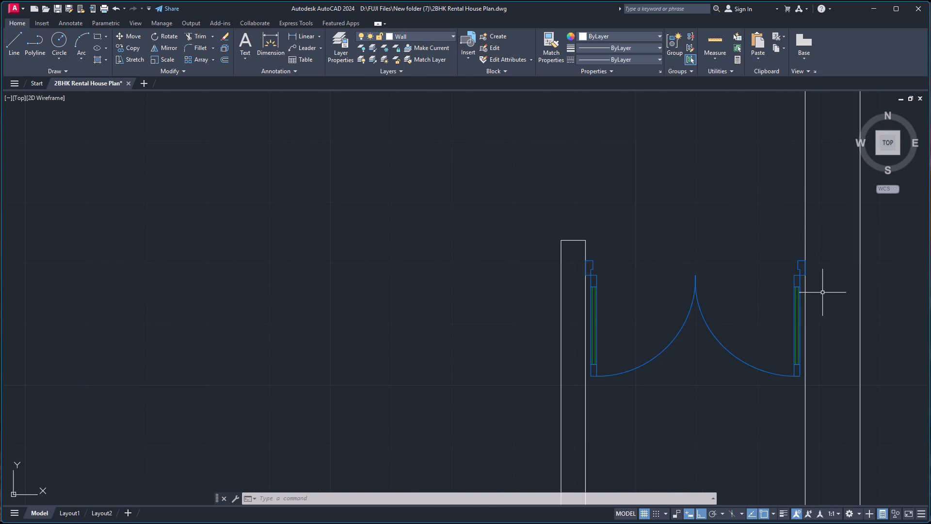
Set the colour of the double-leaf block above the staircase to ByLayer, leaving it on the Wall layer.
{"action": "scroll", "coordinate": [826, 289], "scroll_direction": "down", "scroll_amount": 5}
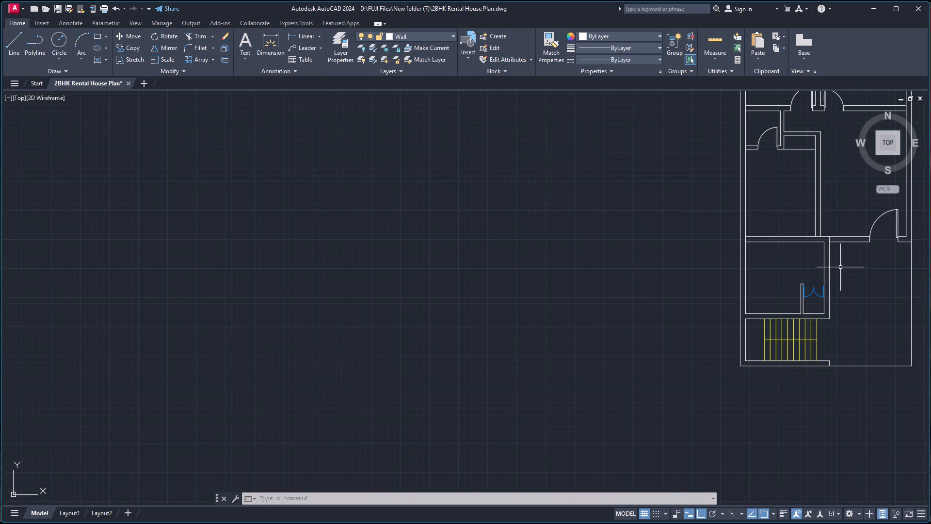
{"action": "scroll", "coordinate": [872, 206], "scroll_direction": "down", "scroll_amount": 2}
{"action": "scroll", "coordinate": [873, 200], "scroll_direction": "up", "scroll_amount": 2}
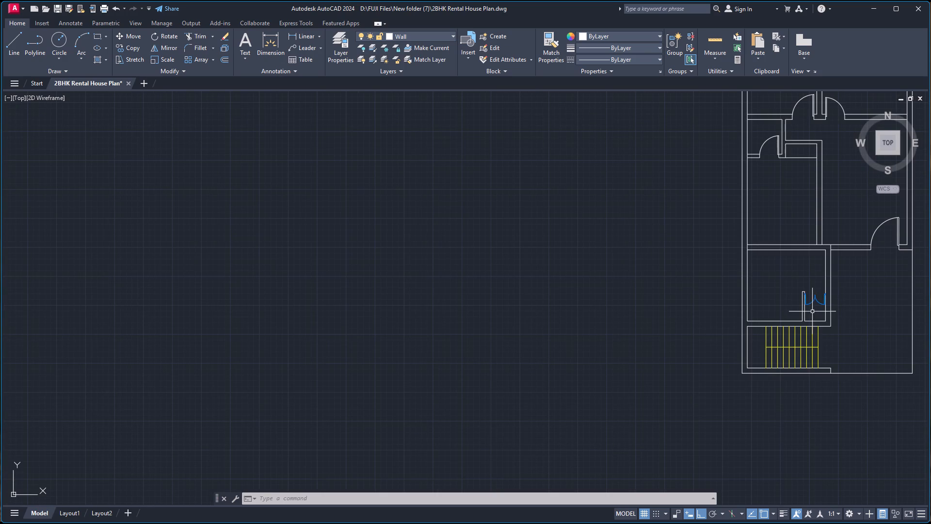
{"action": "left_click", "coordinate": [817, 302]}
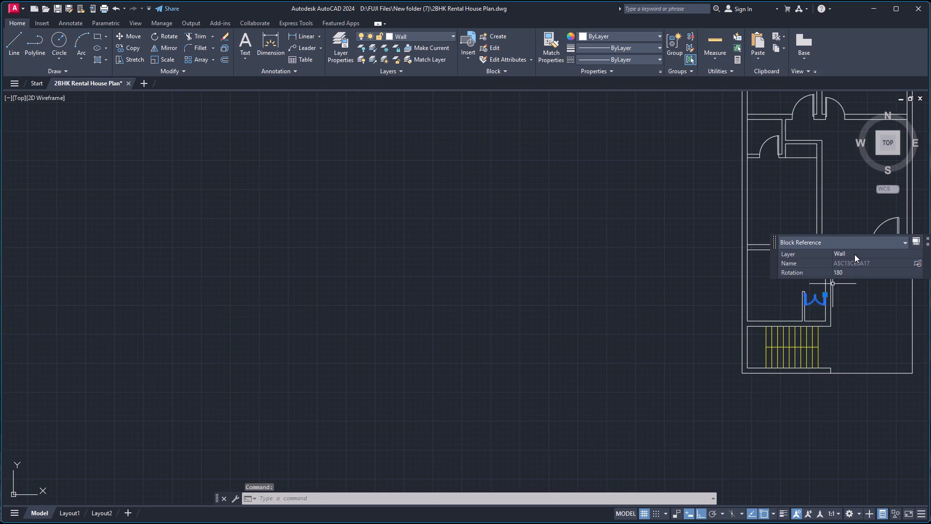
{"action": "left_click", "coordinate": [854, 254]}
{"action": "left_click", "coordinate": [854, 254]}
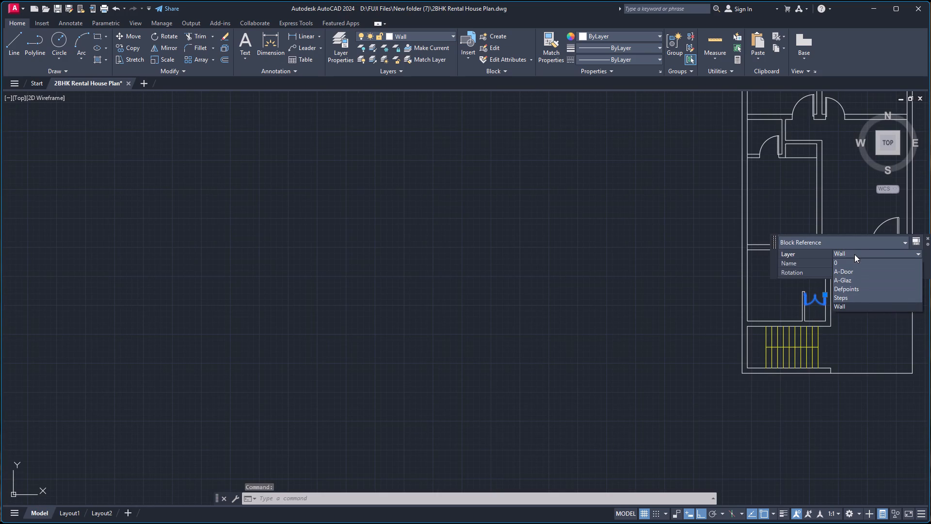
{"action": "left_click", "coordinate": [854, 254]}
{"action": "double_click", "coordinate": [655, 34]}
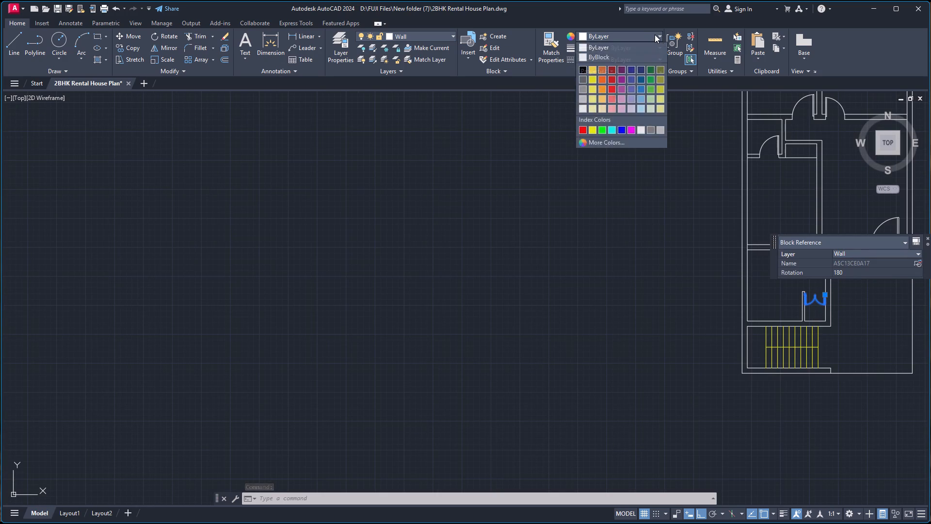
{"action": "left_click", "coordinate": [655, 34]}
{"action": "left_click", "coordinate": [624, 49]}
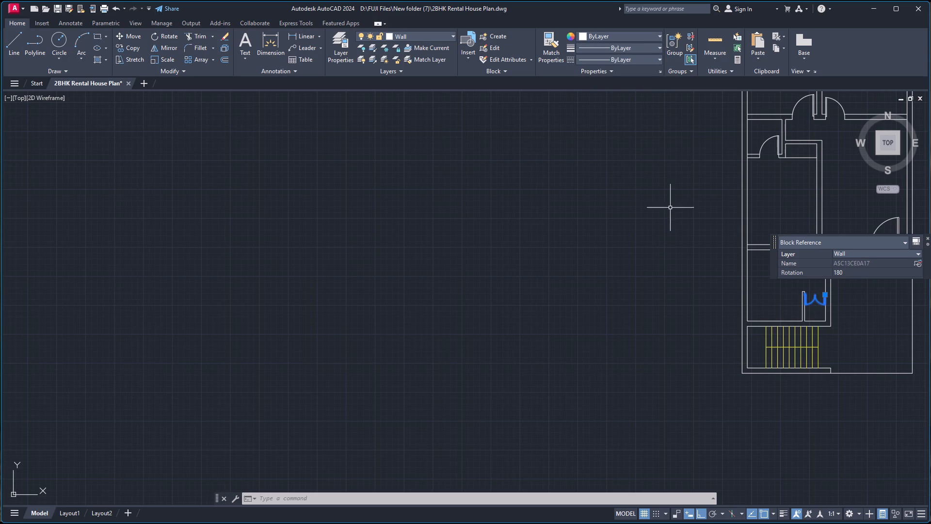
{"action": "left_click", "coordinate": [672, 213]}
{"action": "left_click", "coordinate": [674, 213]}
{"action": "key", "text": "Escape"}
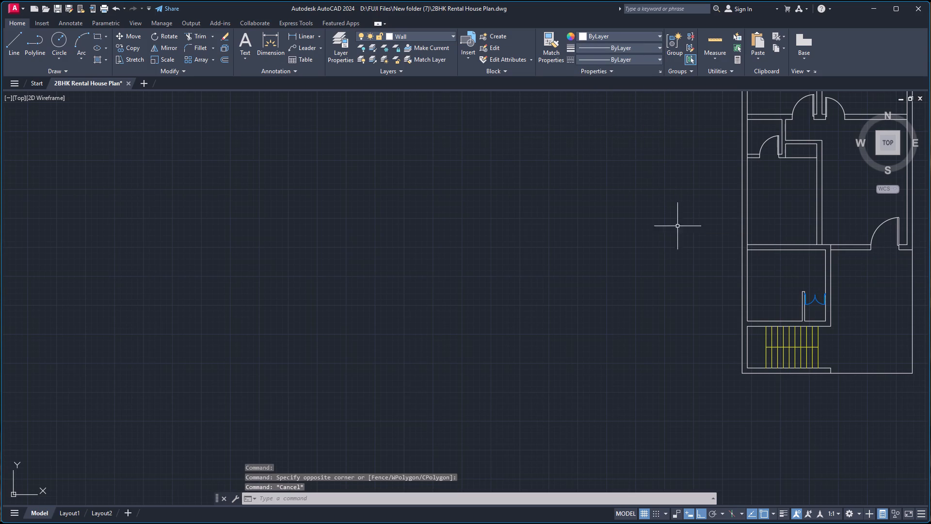
Inspect the quick properties of the single-leaf door block right of the double-leaf door's room, and close them.
{"action": "scroll", "coordinate": [880, 230], "scroll_direction": "down", "scroll_amount": 1}
{"action": "scroll", "coordinate": [892, 216], "scroll_direction": "up", "scroll_amount": 2}
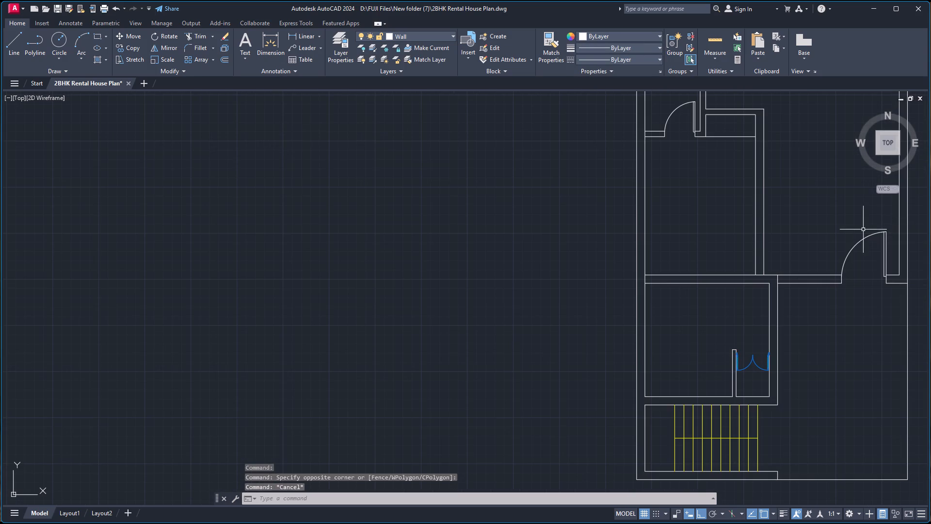
{"action": "left_click", "coordinate": [863, 240]}
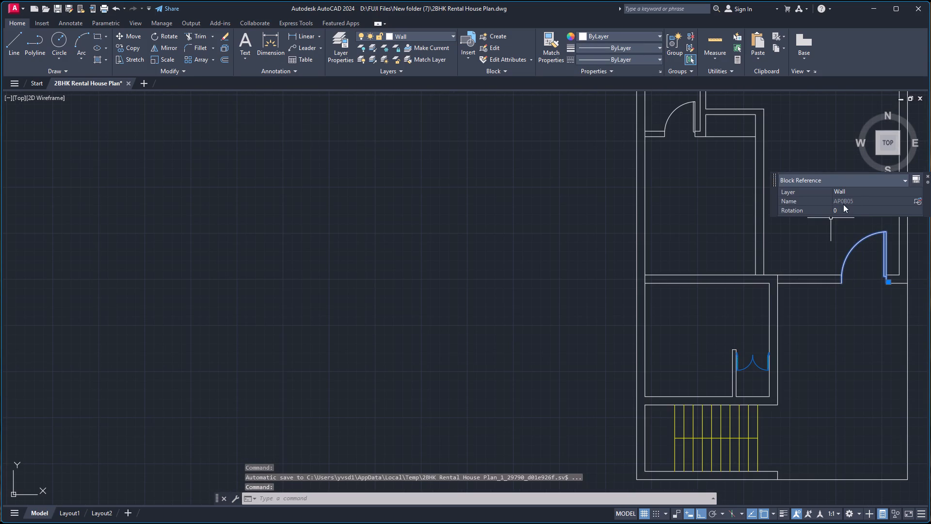
{"action": "left_click", "coordinate": [928, 175]}
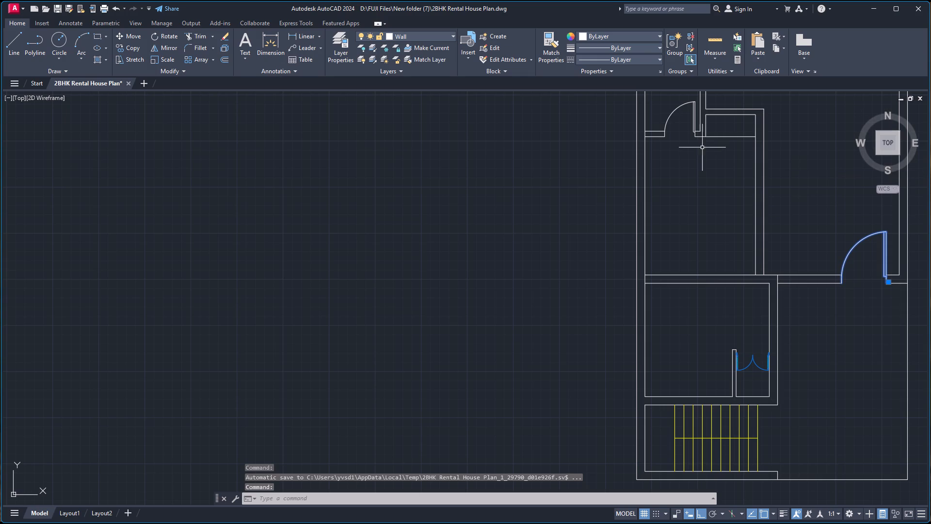
{"action": "key", "text": "Escape"}
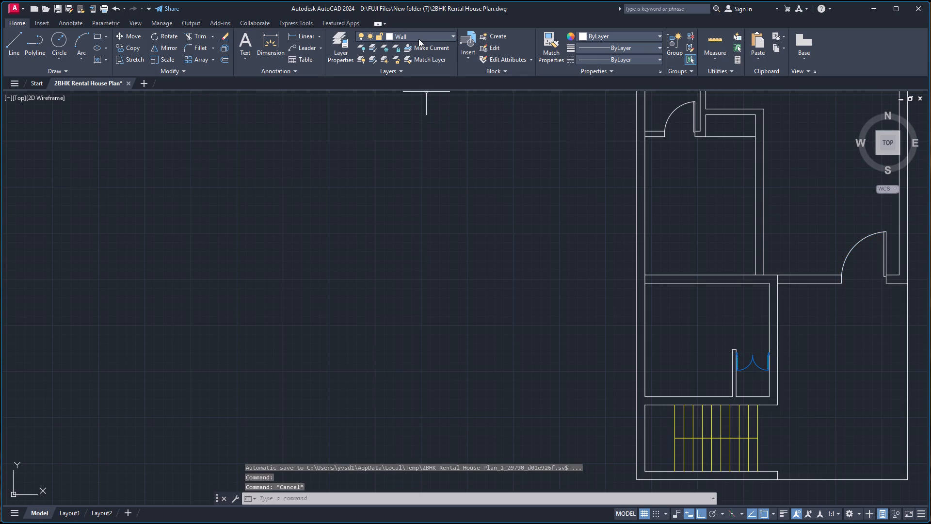
Set A-Door as the current layer.
{"action": "left_click", "coordinate": [418, 39]}
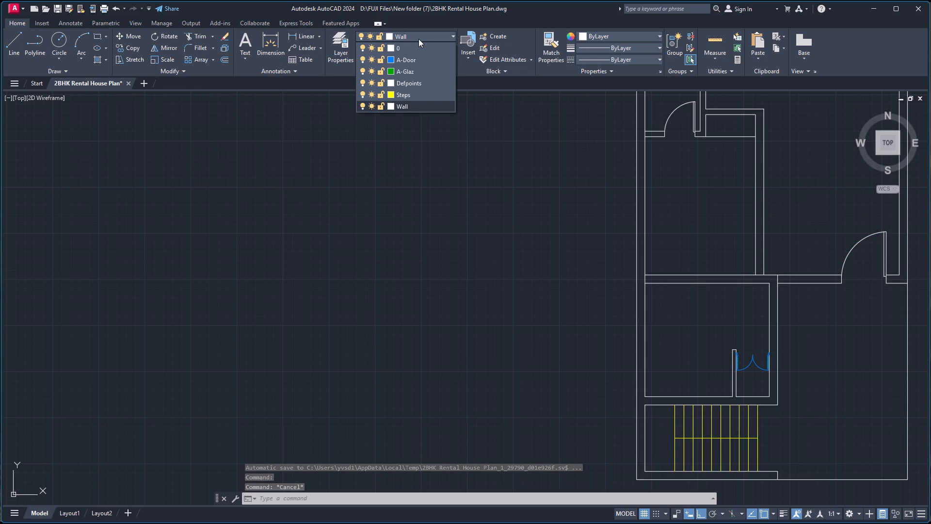
{"action": "left_click", "coordinate": [418, 39]}
{"action": "left_click", "coordinate": [418, 39]}
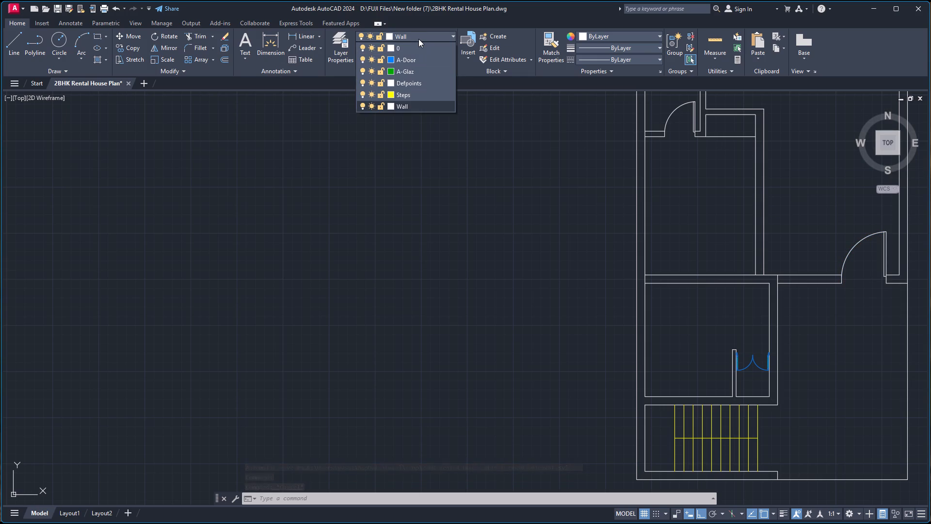
{"action": "left_click", "coordinate": [412, 60]}
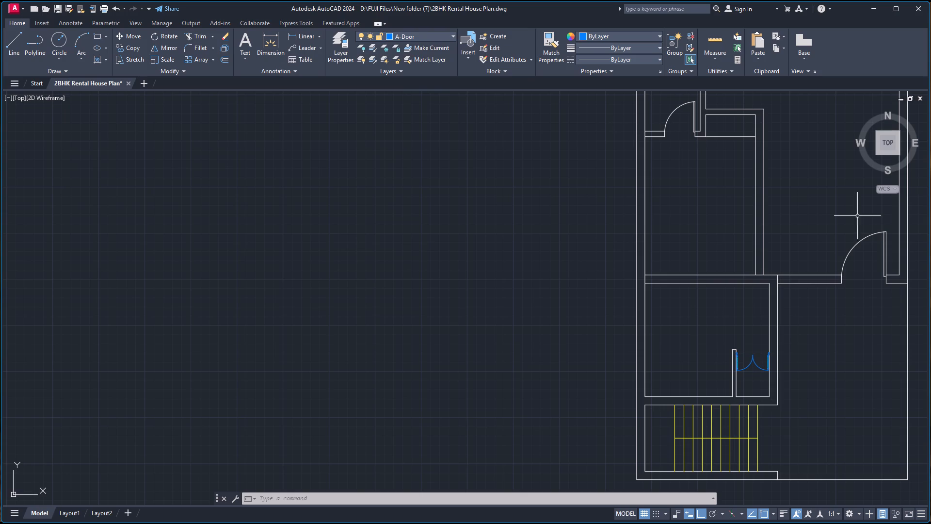
Move all six single-leaf door blocks throughout the plan from the Wall layer to the A-Door layer.
{"action": "left_click", "coordinate": [885, 246]}
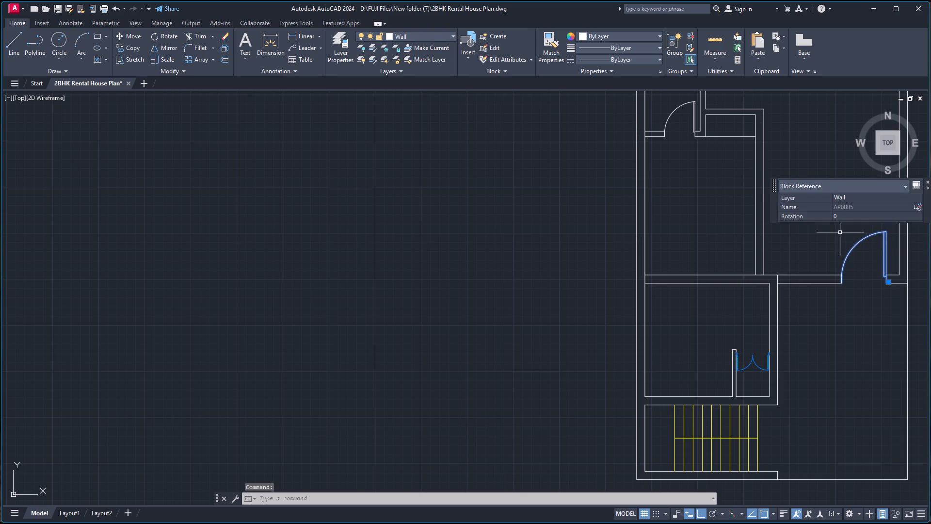
{"action": "left_click", "coordinate": [695, 120]}
{"action": "scroll", "coordinate": [710, 134], "scroll_direction": "down", "scroll_amount": 3}
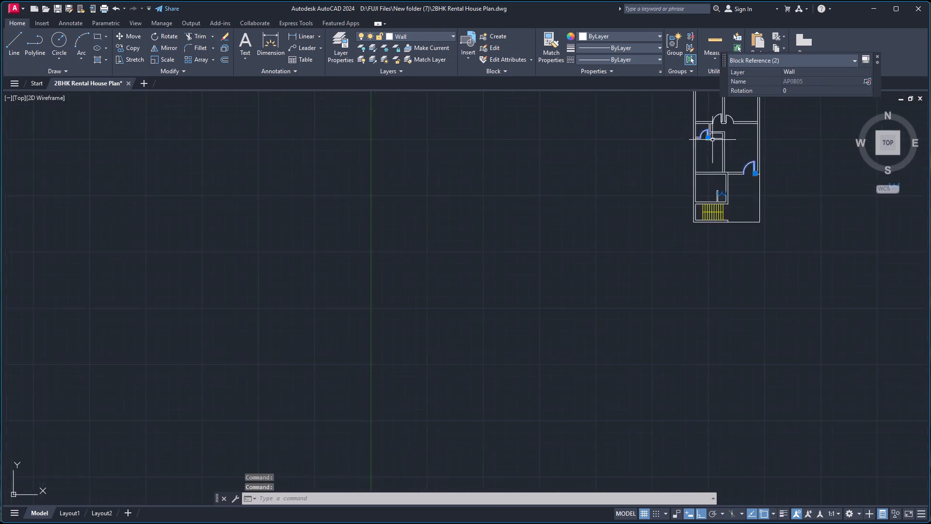
{"action": "scroll", "coordinate": [712, 141], "scroll_direction": "down", "scroll_amount": 1}
{"action": "scroll", "coordinate": [722, 96], "scroll_direction": "up", "scroll_amount": 6}
{"action": "scroll", "coordinate": [720, 111], "scroll_direction": "down", "scroll_amount": 2}
{"action": "scroll", "coordinate": [719, 125], "scroll_direction": "up", "scroll_amount": 2}
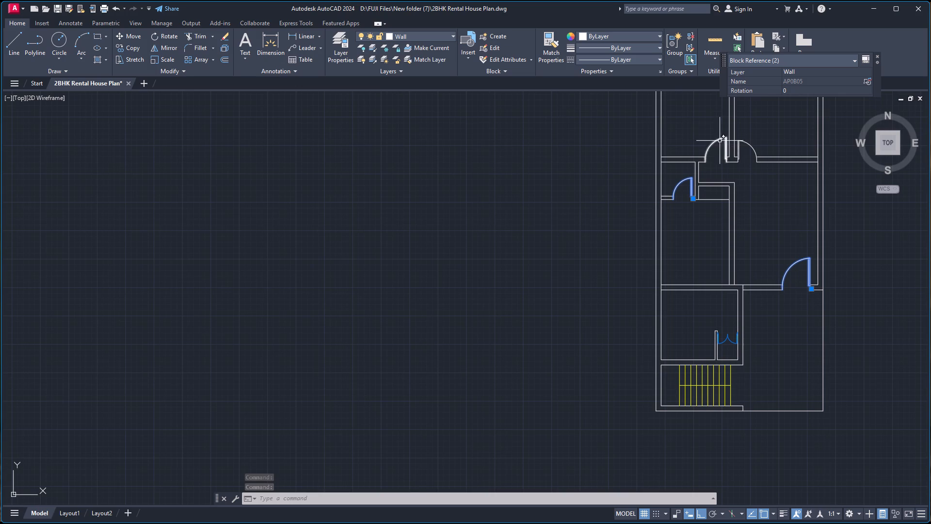
{"action": "left_click", "coordinate": [721, 141]}
{"action": "left_click", "coordinate": [720, 130]}
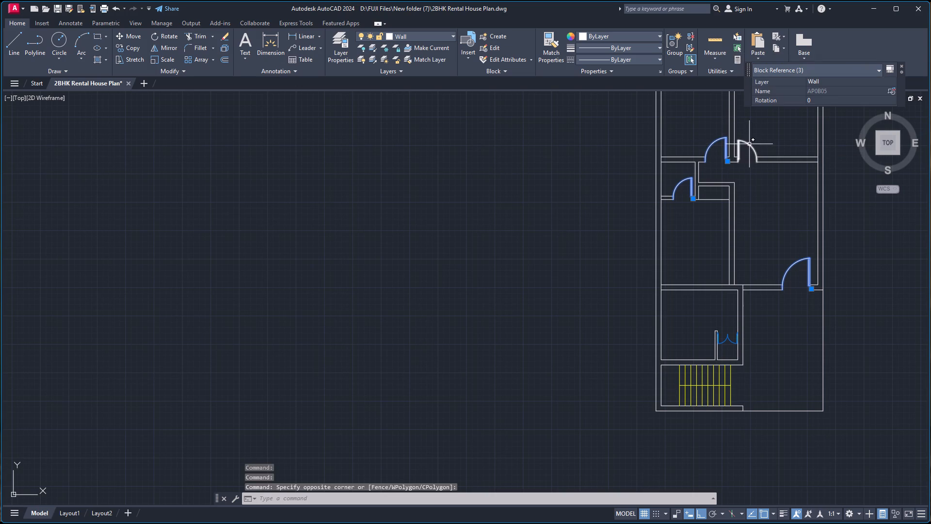
{"action": "left_click", "coordinate": [749, 144]}
{"action": "scroll", "coordinate": [725, 120], "scroll_direction": "down", "scroll_amount": 3}
{"action": "scroll", "coordinate": [744, 102], "scroll_direction": "up", "scroll_amount": 3}
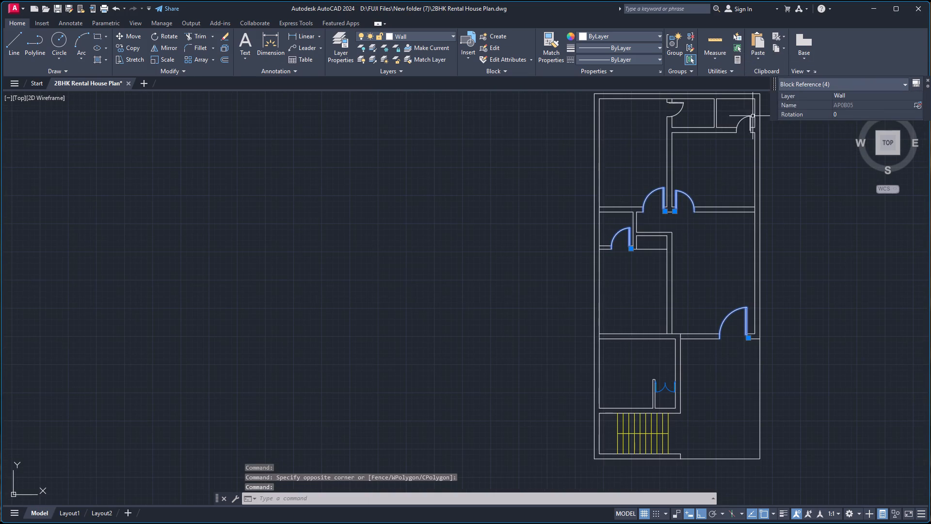
{"action": "left_click", "coordinate": [751, 116]}
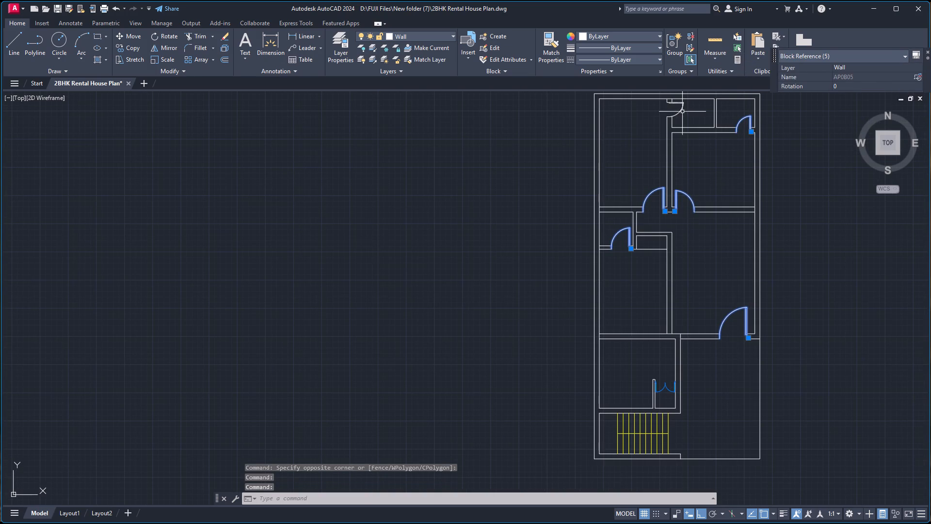
{"action": "left_click", "coordinate": [681, 108]}
{"action": "double_click", "coordinate": [797, 61]}
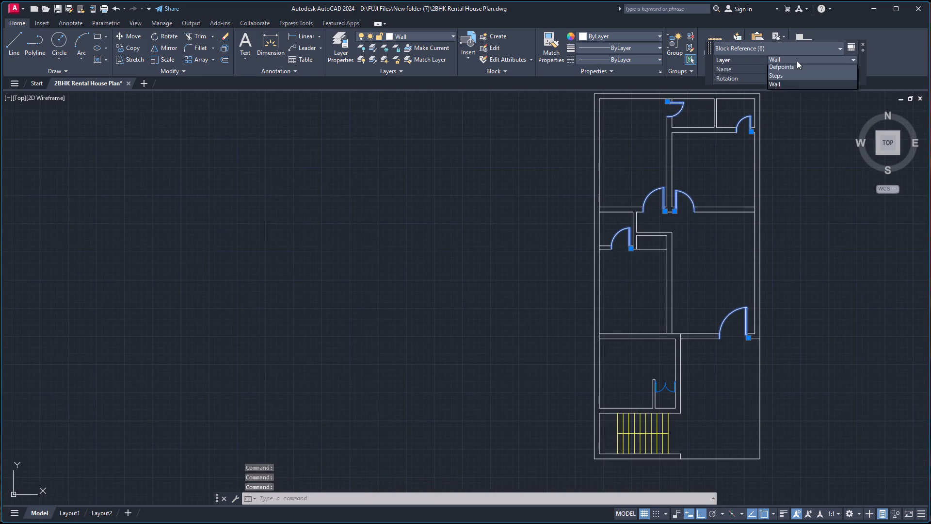
{"action": "left_click", "coordinate": [790, 77]}
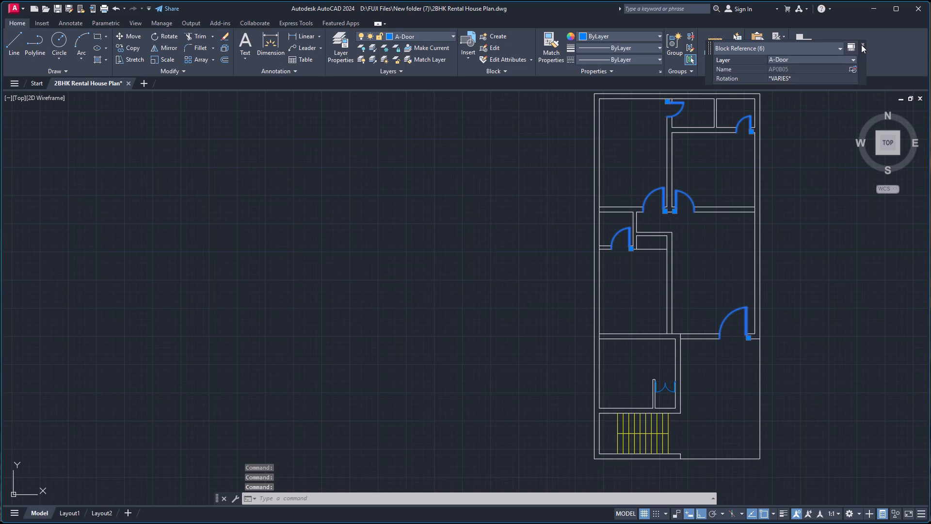
{"action": "left_click", "coordinate": [863, 45]}
{"action": "key", "text": "Escape"}
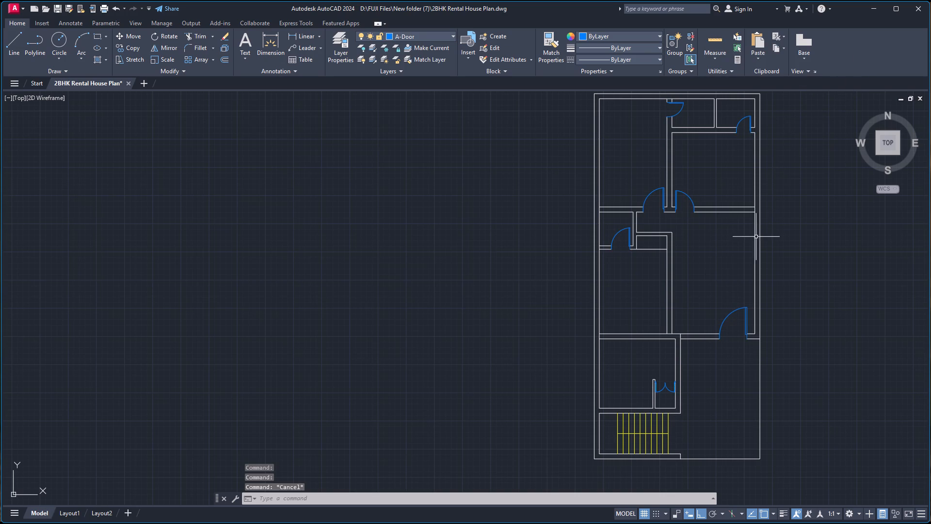
Rename the A-Door layer as Door in the layer manager, and close the manager.
{"action": "left_click", "coordinate": [334, 39]}
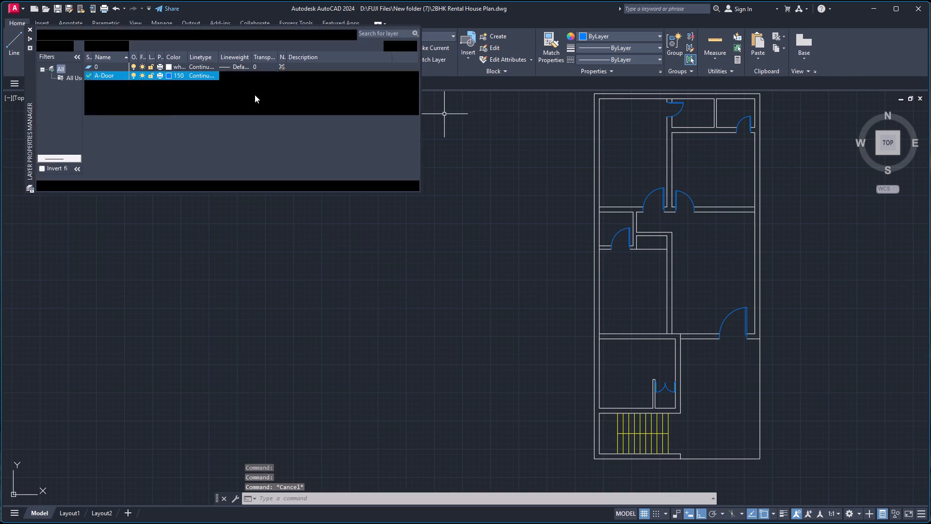
{"action": "left_click", "coordinate": [112, 75]}
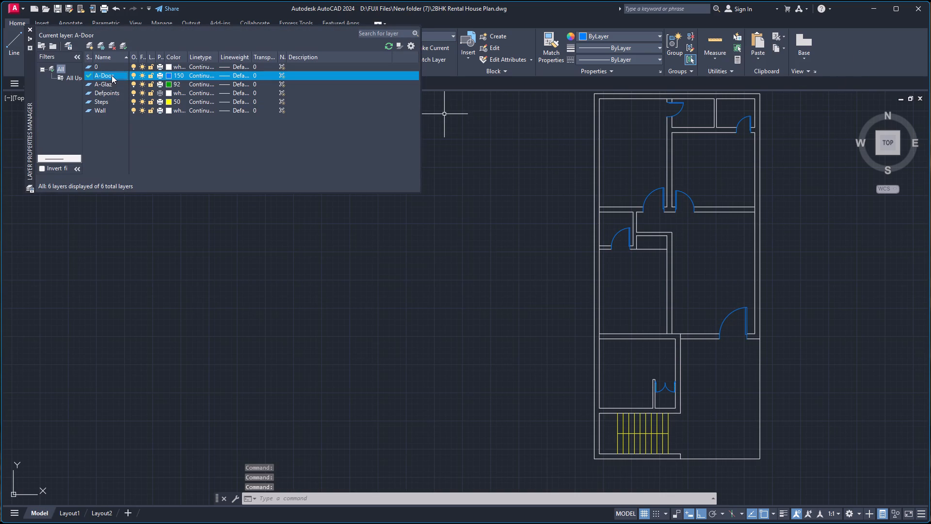
{"action": "right_click", "coordinate": [112, 75]}
{"action": "left_click", "coordinate": [153, 130]}
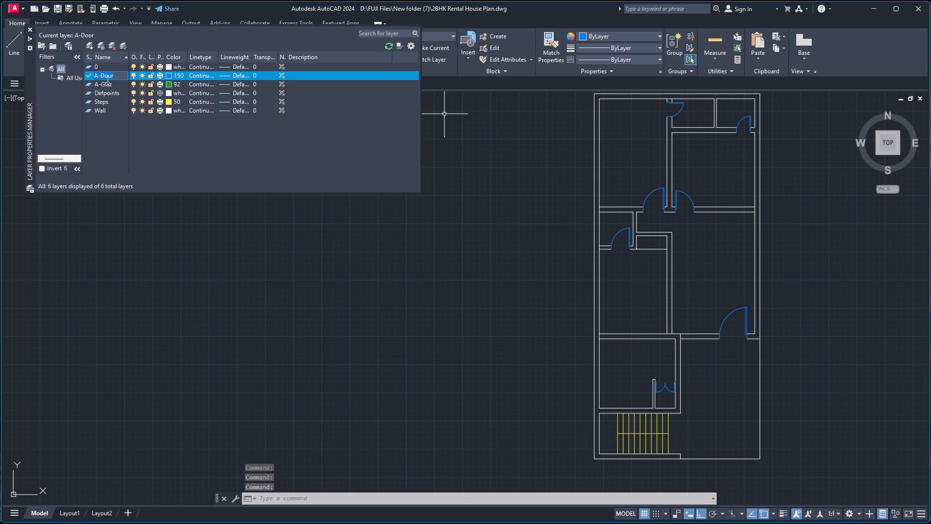
{"action": "left_click", "coordinate": [102, 78]}
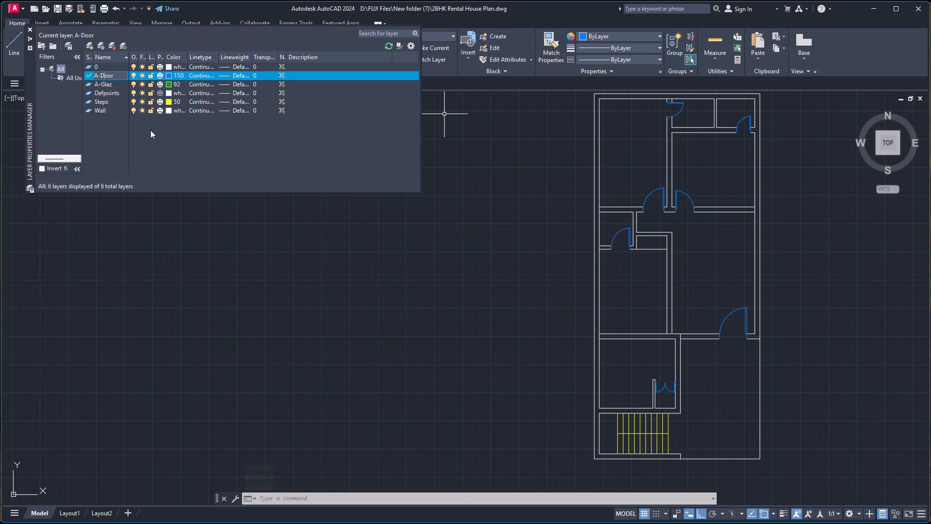
{"action": "key", "text": "Left"}
{"action": "key", "text": "BackSpace"}
{"action": "key", "text": "BackSpace"}
{"action": "key", "text": "BackSpace"}
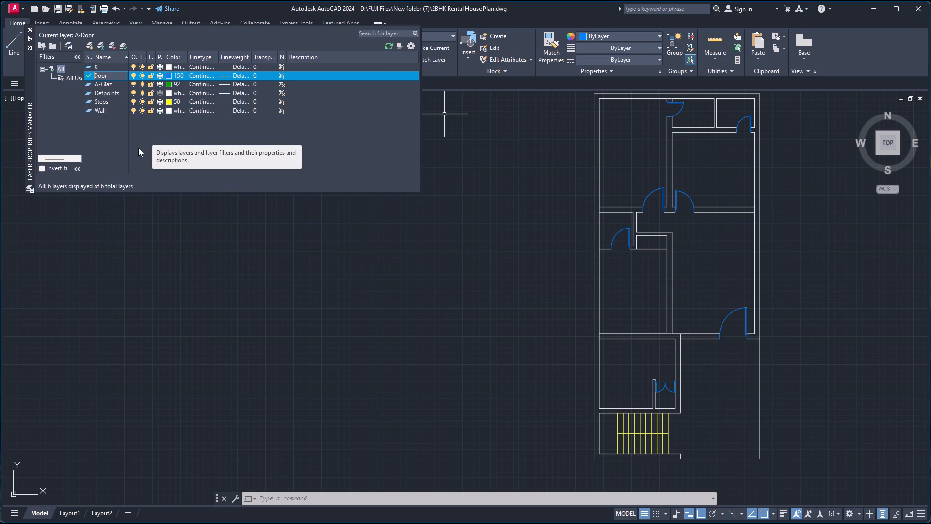
{"action": "left_click", "coordinate": [128, 136]}
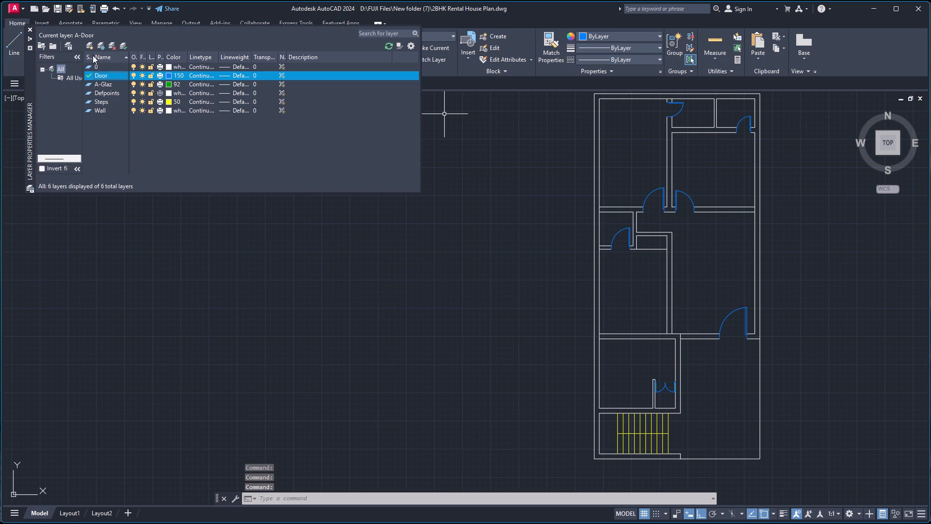
{"action": "left_click", "coordinate": [31, 29]}
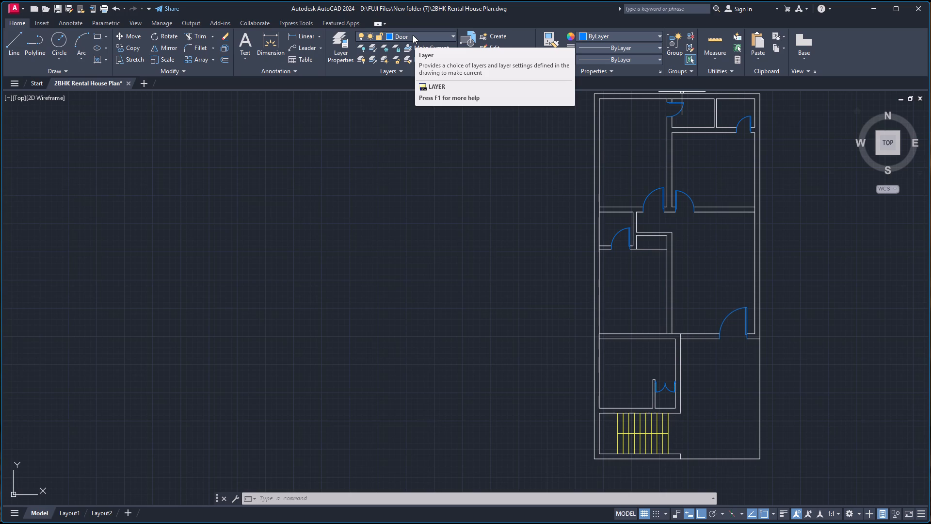
Create a new layer named Wardrobe.
{"action": "left_click", "coordinate": [346, 44]}
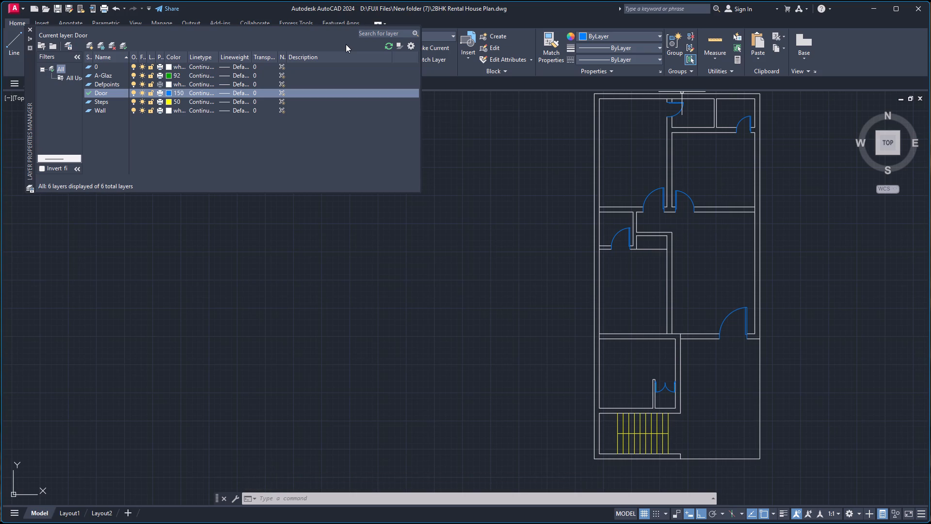
{"action": "left_click", "coordinate": [93, 45]}
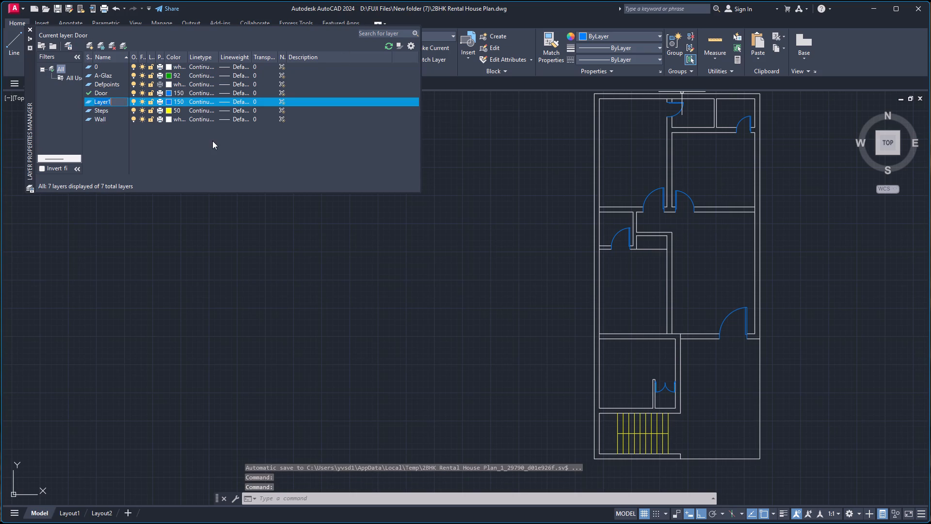
{"action": "type", "text": "Wa"}
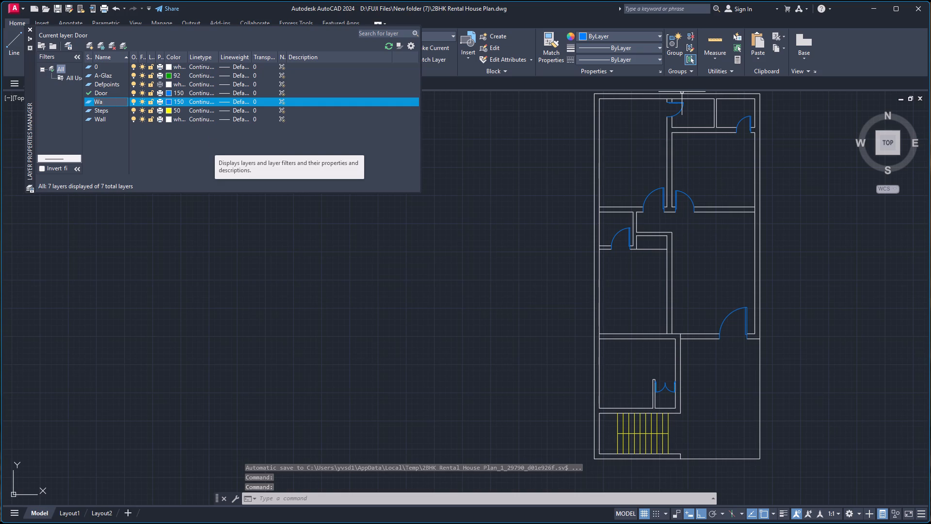
{"action": "type", "text": "rd"}
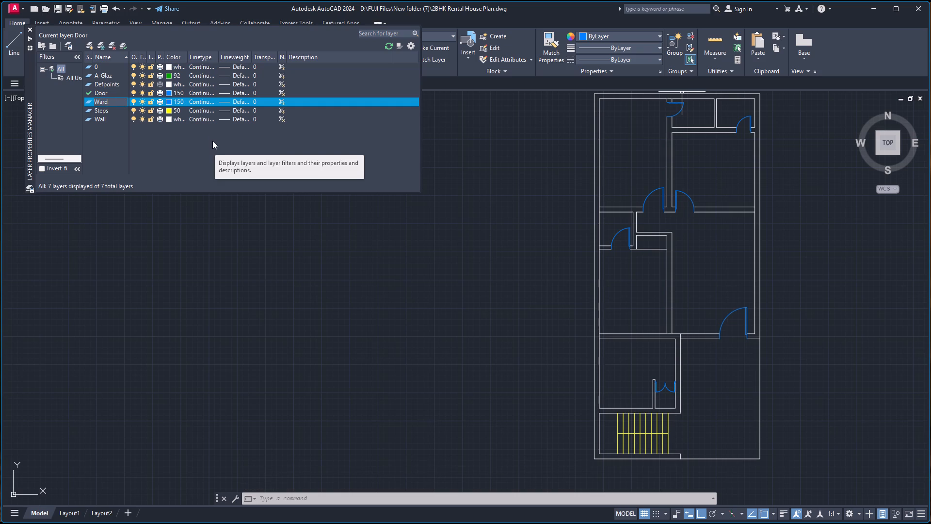
{"action": "type", "text": "robe"}
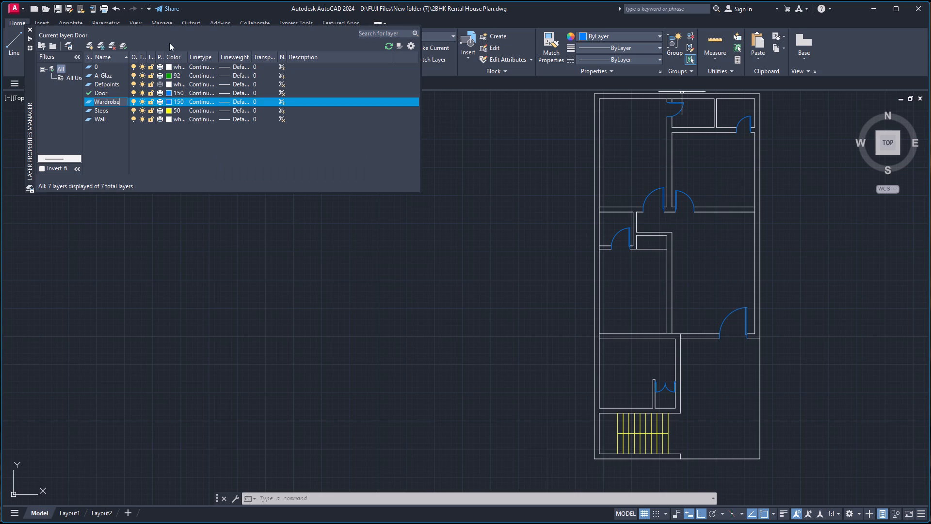
Set the Wardrobe layer's colour to dark green, index colour 114.
{"action": "double_click", "coordinate": [168, 102]}
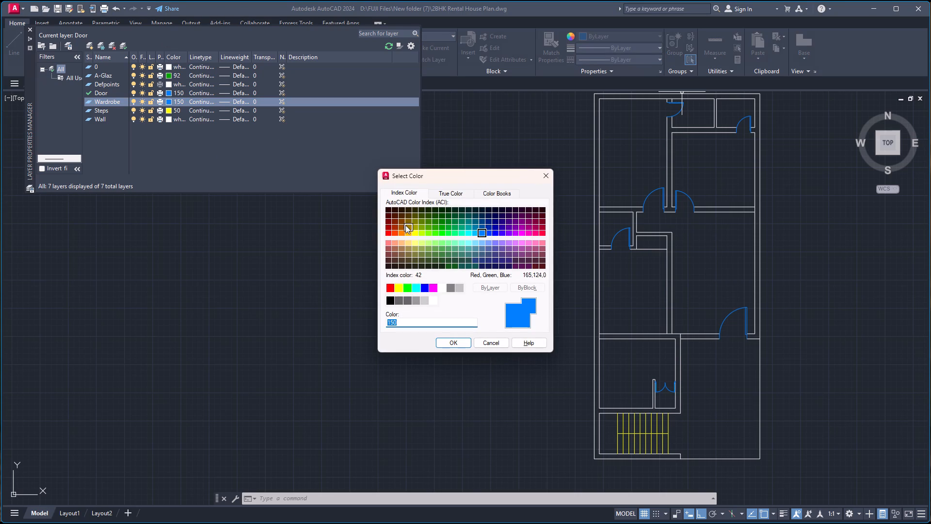
{"action": "left_click", "coordinate": [408, 219]}
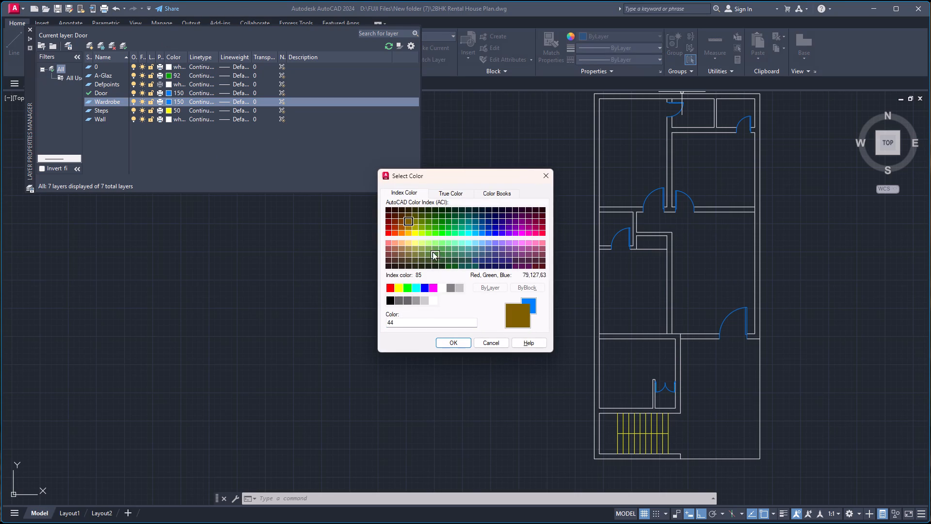
{"action": "left_click", "coordinate": [396, 218]}
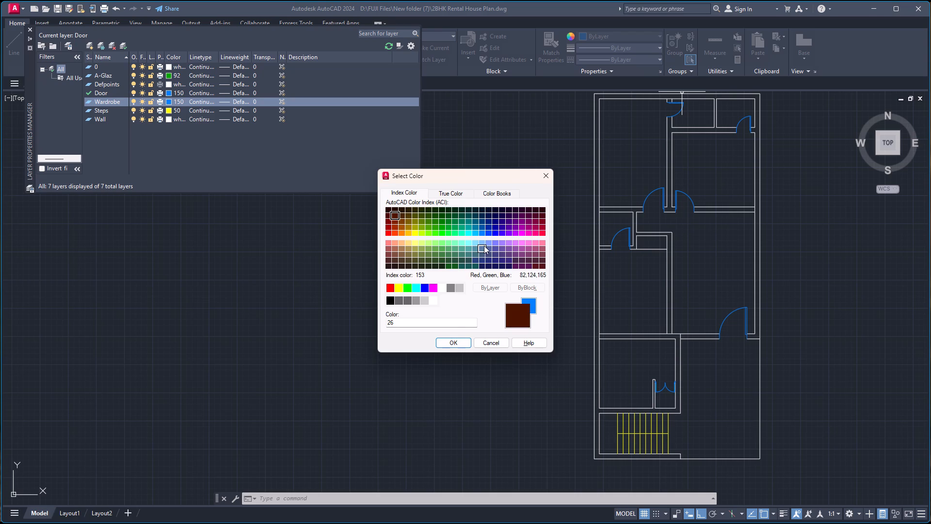
{"action": "left_click", "coordinate": [452, 224]}
{"action": "left_click", "coordinate": [452, 344]}
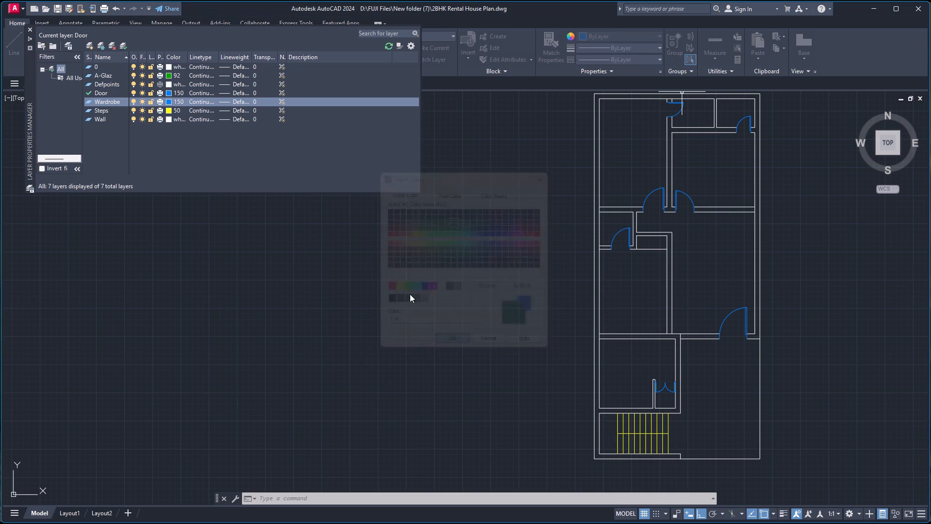
Make Wardrobe the current layer and collapse the layer manager.
{"action": "double_click", "coordinate": [104, 101]}
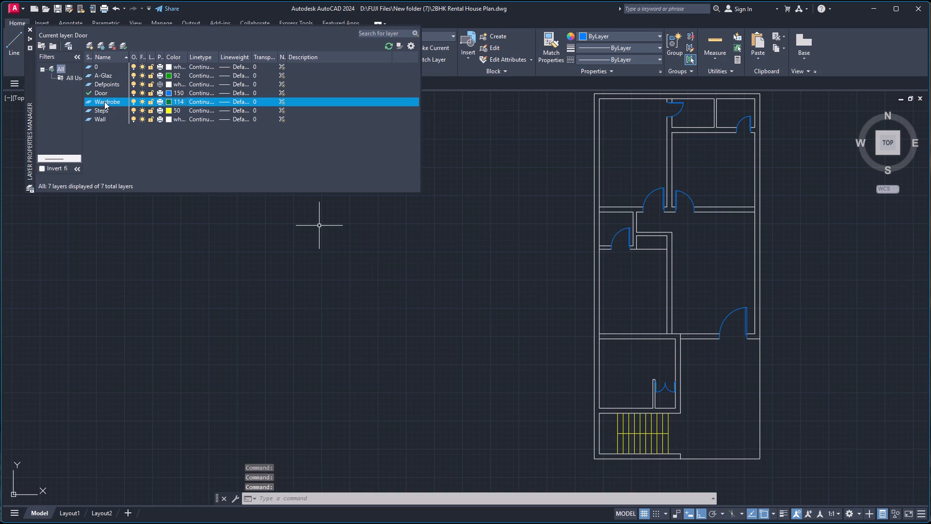
{"action": "left_click", "coordinate": [30, 39]}
{"action": "left_click", "coordinate": [30, 39]}
{"action": "left_click", "coordinate": [30, 39]}
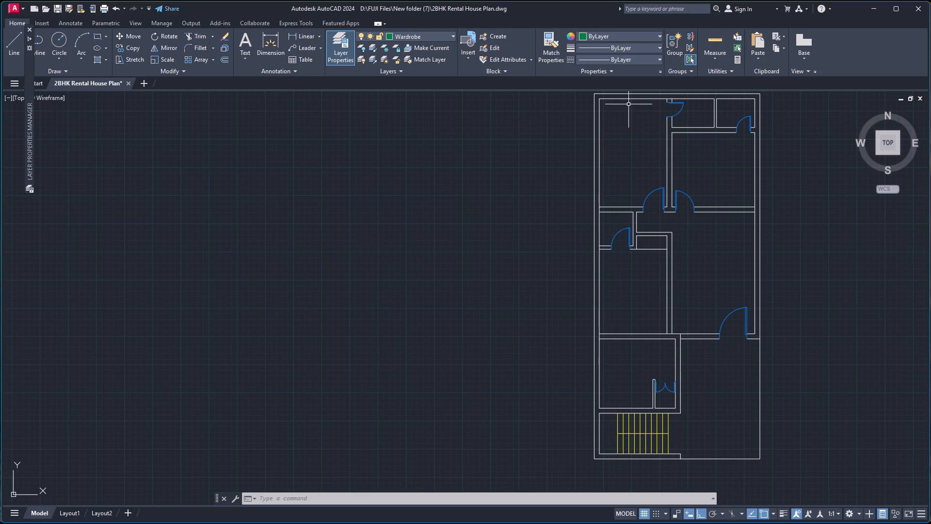
Draw a wardrobe rectangle about 5'-2" by 2' just inside the upper-left corner of the plan's upper-left room.
{"action": "scroll", "coordinate": [628, 104], "scroll_direction": "up", "scroll_amount": 2}
{"action": "scroll", "coordinate": [602, 98], "scroll_direction": "down", "scroll_amount": 4}
{"action": "scroll", "coordinate": [599, 92], "scroll_direction": "up", "scroll_amount": 3}
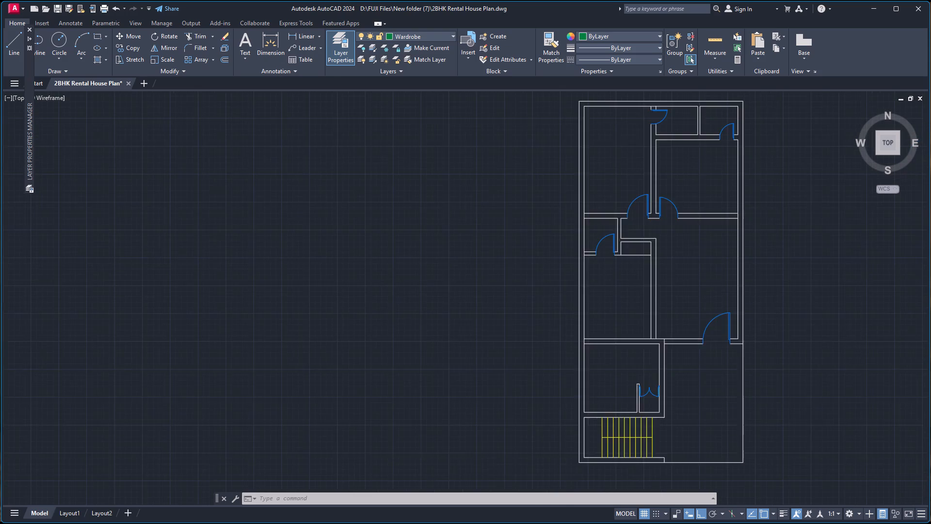
{"action": "scroll", "coordinate": [598, 110], "scroll_direction": "up", "scroll_amount": 1}
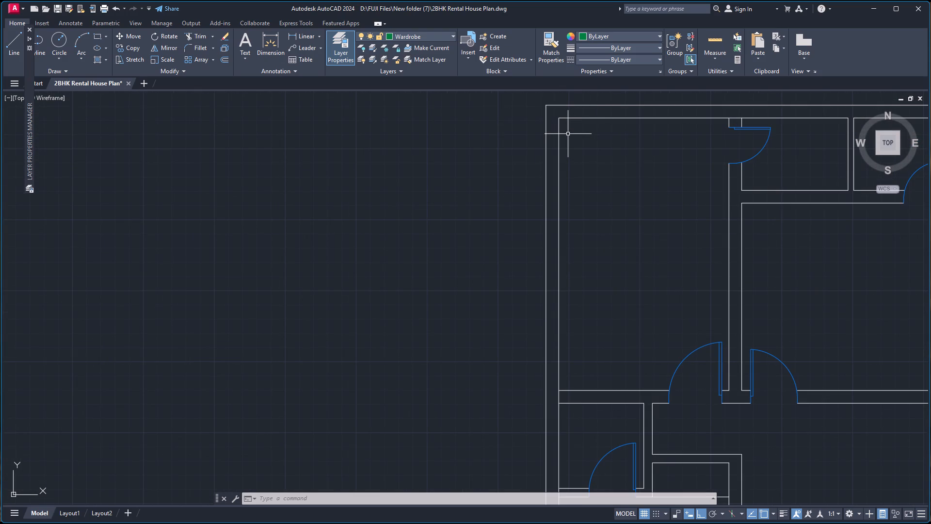
{"action": "type", "text": "rec"}
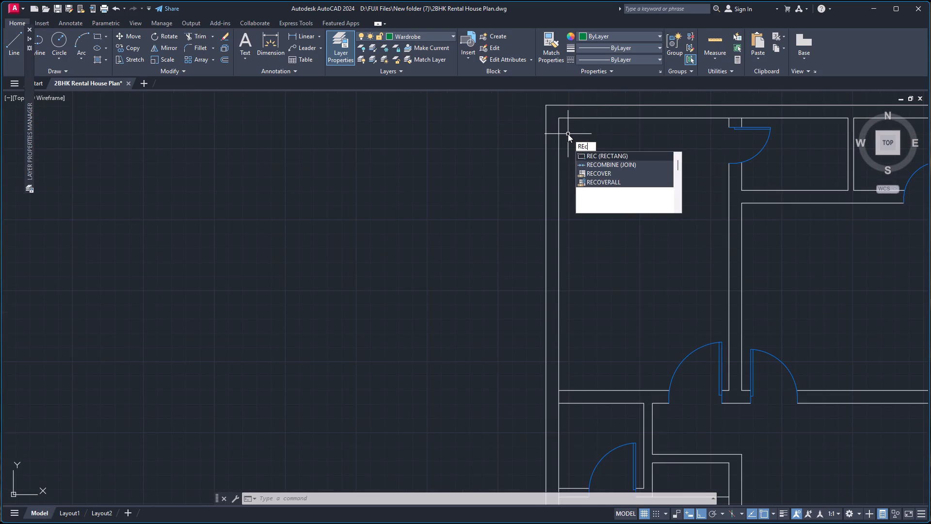
{"action": "key", "text": "Return"}
{"action": "left_click", "coordinate": [568, 127]}
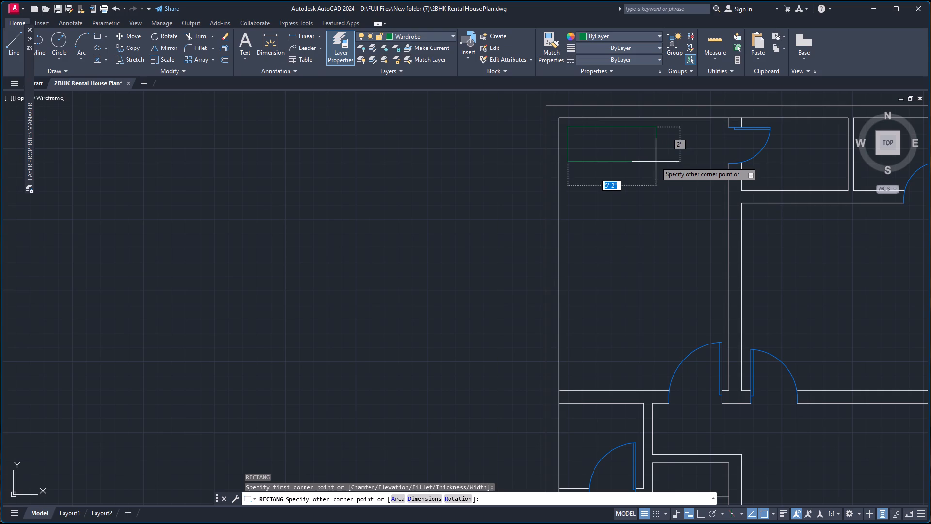
{"action": "left_click", "coordinate": [656, 162]}
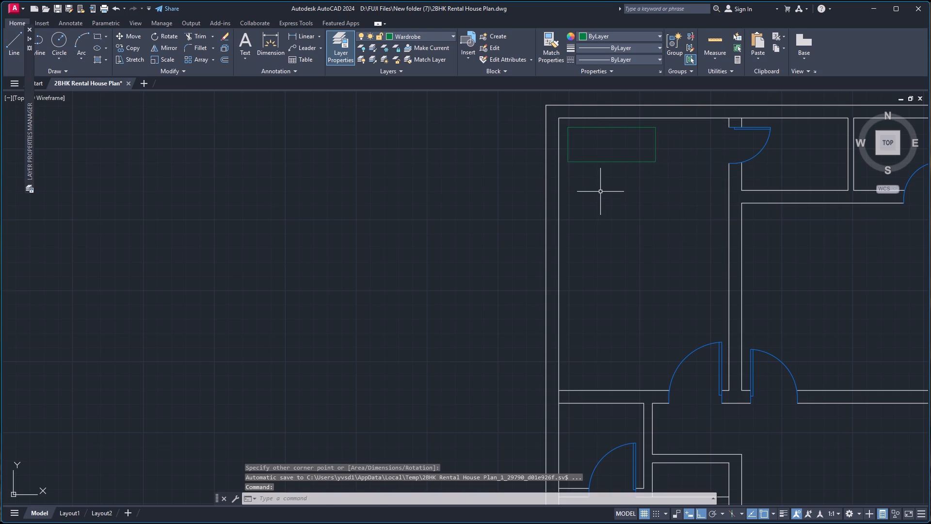
Draw a horizontal centre line about 5'-2" long across the wardrobe rectangle, between the midpoints of its short sides.
{"action": "key", "text": "l"}
{"action": "key", "text": "Return"}
{"action": "scroll", "coordinate": [584, 146], "scroll_direction": "up", "scroll_amount": 3}
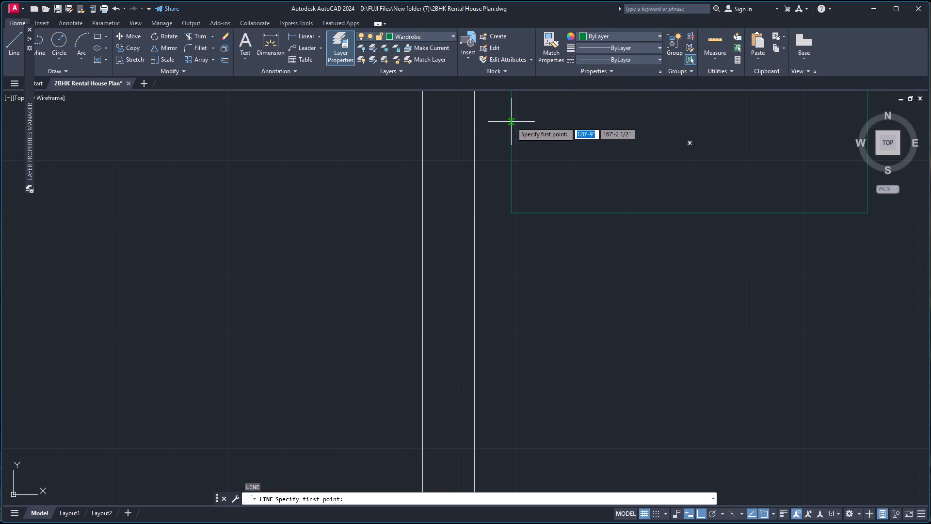
{"action": "scroll", "coordinate": [514, 113], "scroll_direction": "down", "scroll_amount": 3}
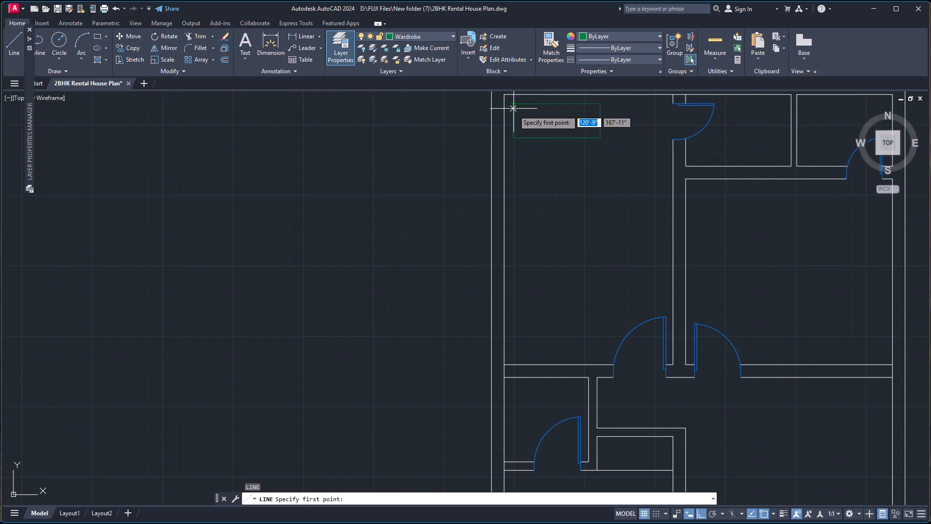
{"action": "left_click", "coordinate": [514, 120]}
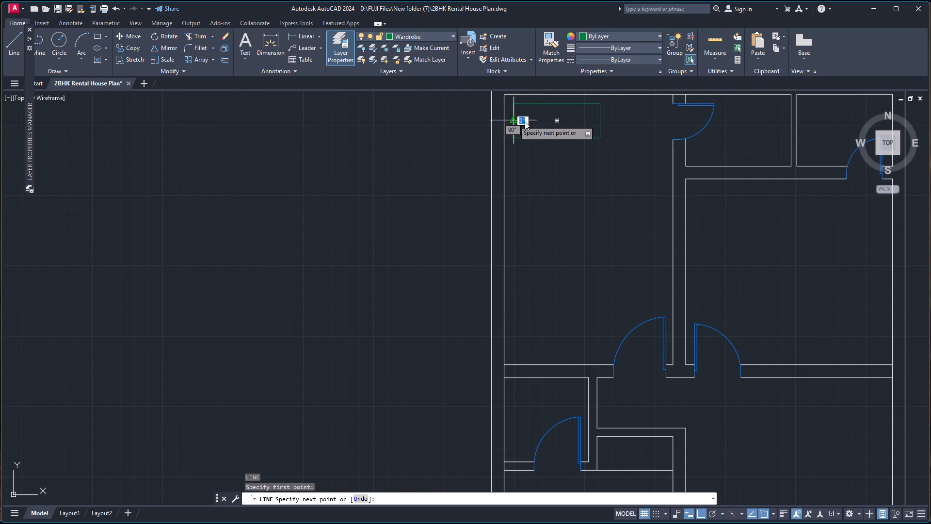
{"action": "left_click", "coordinate": [600, 120]}
{"action": "key", "text": "space"}
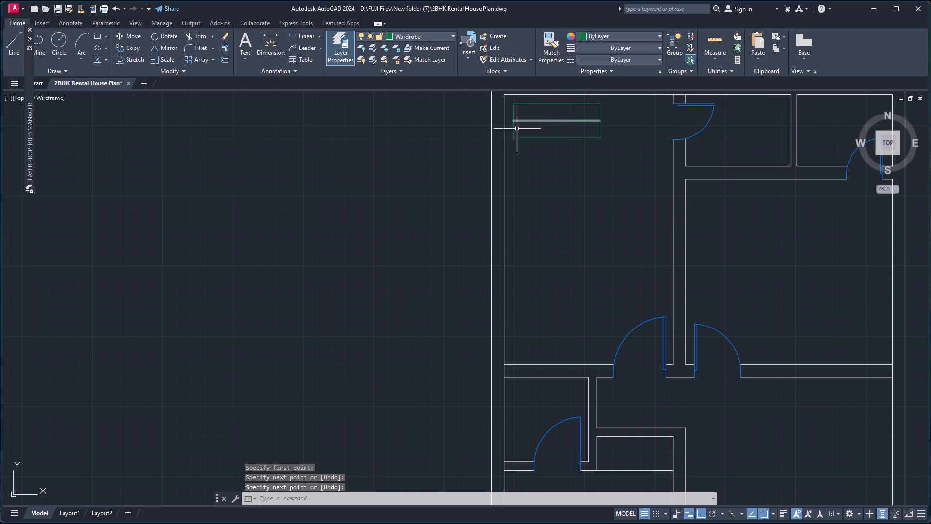
With Ortho off, draw a slanted three-line hanger arm rising from the wardrobe centre line near its left end, about 9" long at 60° and 1" wide.
{"action": "key", "text": "F8"}
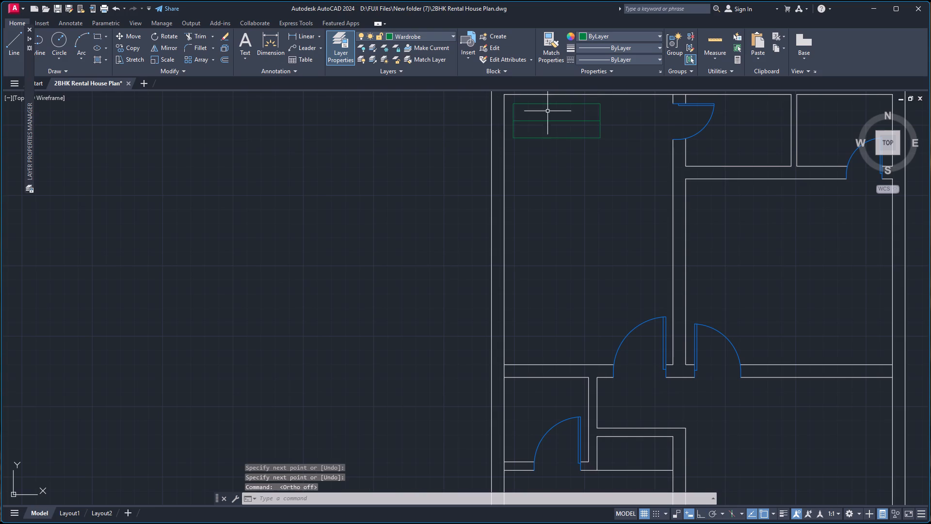
{"action": "scroll", "coordinate": [550, 110], "scroll_direction": "up", "scroll_amount": 3}
{"action": "scroll", "coordinate": [456, 132], "scroll_direction": "up", "scroll_amount": 1}
{"action": "scroll", "coordinate": [450, 128], "scroll_direction": "down", "scroll_amount": 5}
{"action": "scroll", "coordinate": [464, 93], "scroll_direction": "up", "scroll_amount": 1}
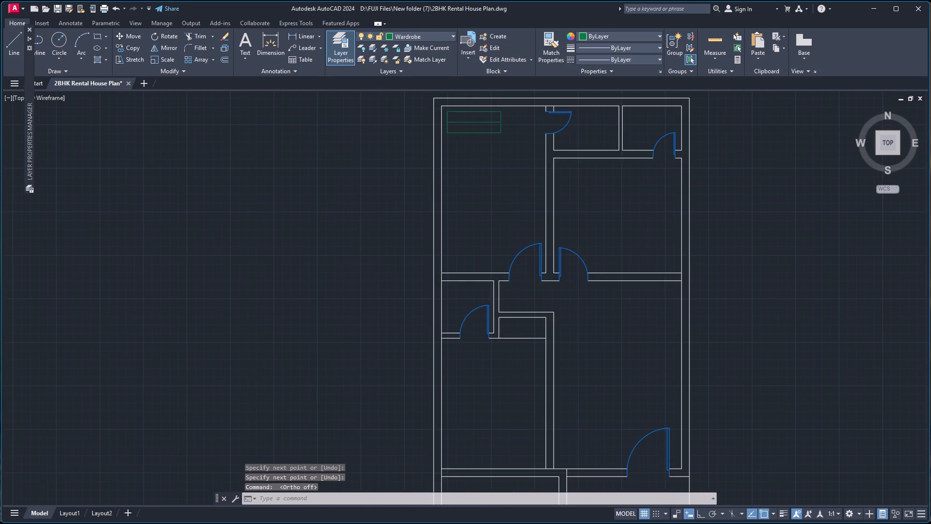
{"action": "scroll", "coordinate": [464, 93], "scroll_direction": "up", "scroll_amount": 3}
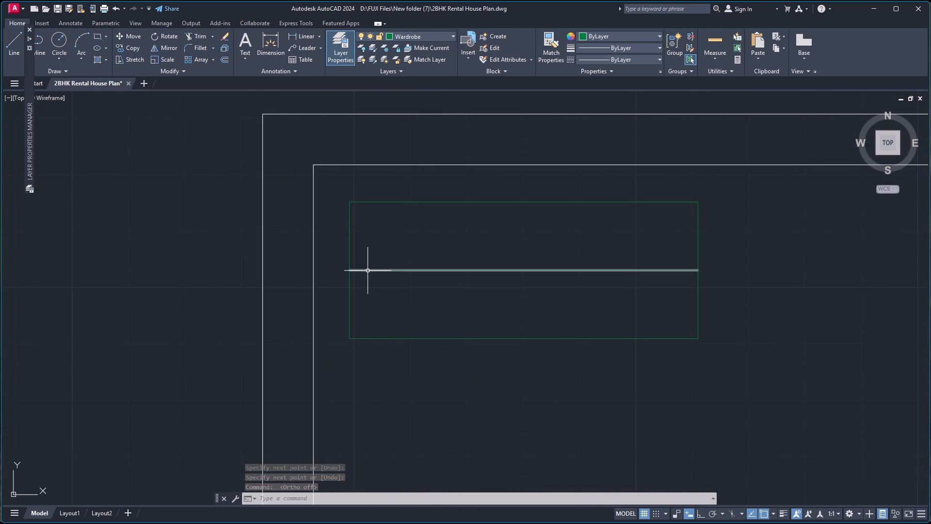
{"action": "key", "text": "l"}
{"action": "key", "text": "Return"}
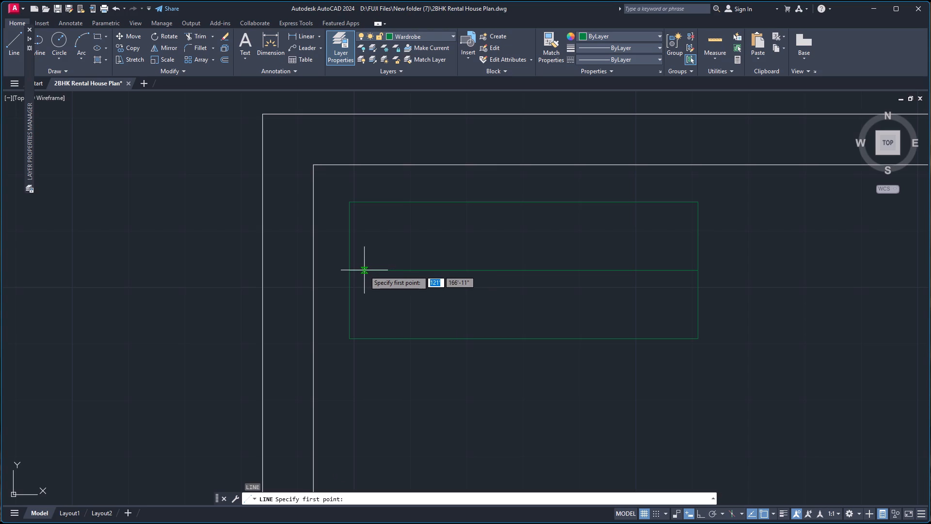
{"action": "left_click", "coordinate": [361, 271]}
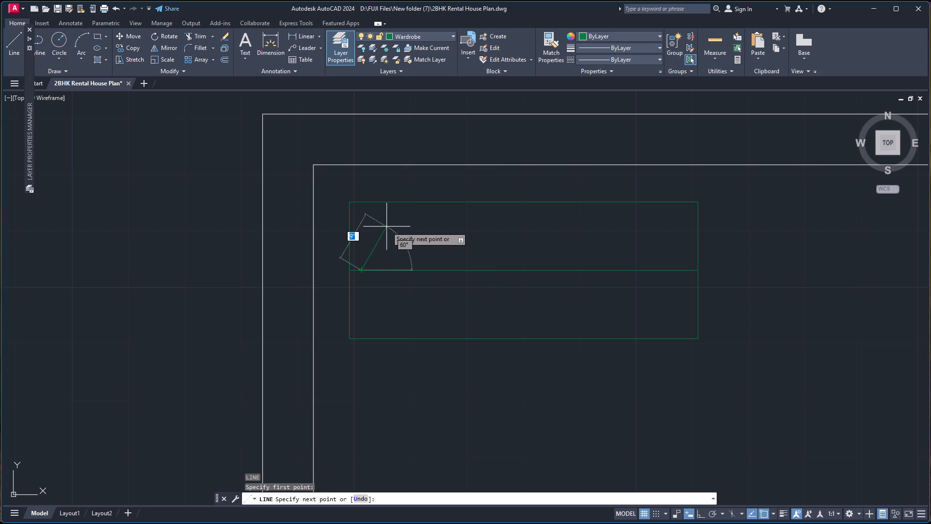
{"action": "left_click", "coordinate": [386, 227]}
{"action": "scroll", "coordinate": [390, 232], "scroll_direction": "up", "scroll_amount": 3}
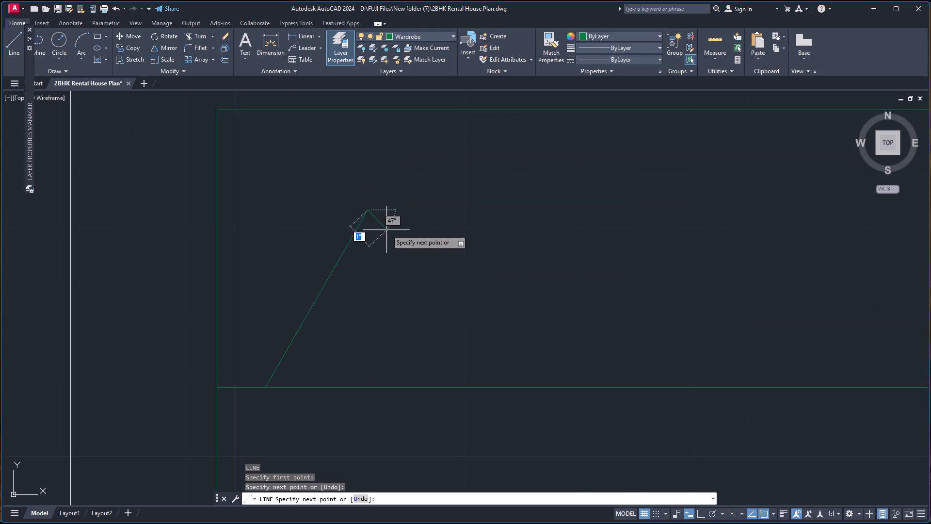
{"action": "left_click", "coordinate": [385, 228]}
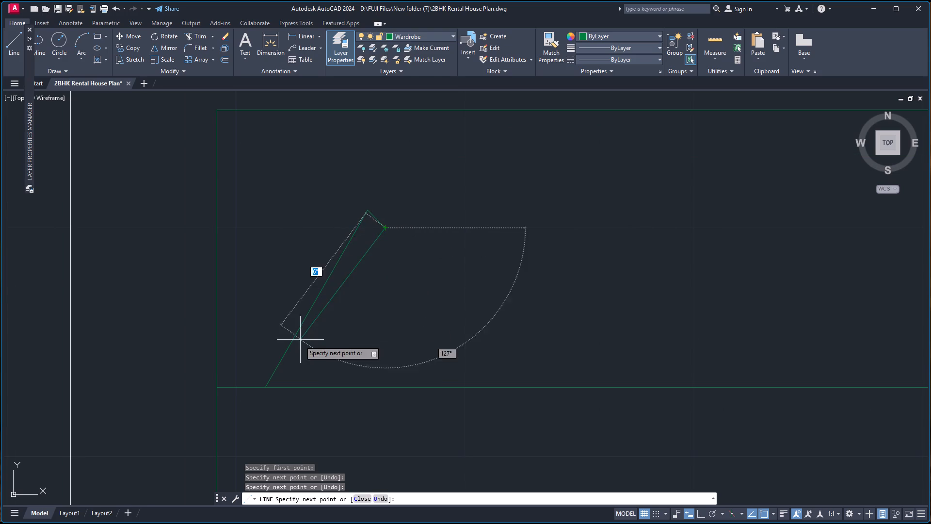
{"action": "left_click", "coordinate": [288, 386]}
{"action": "key", "text": "space"}
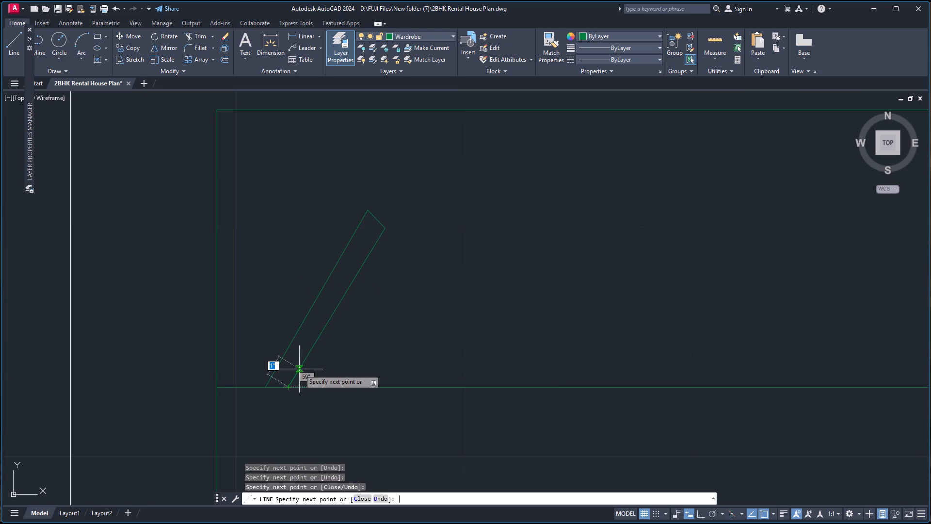
Join the three lines of the slanted hanger arm into one polyline.
{"action": "left_click", "coordinate": [284, 332]}
{"action": "left_click", "coordinate": [342, 350]}
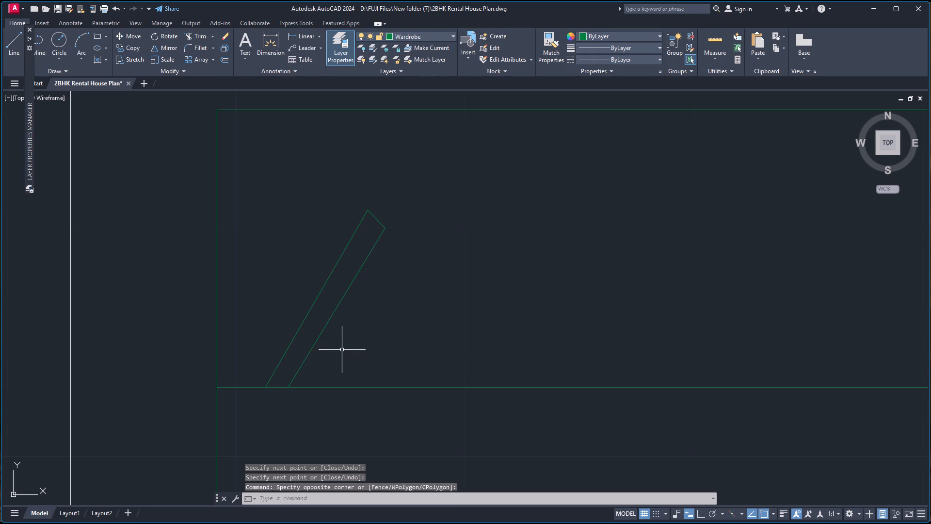
{"action": "left_click", "coordinate": [355, 337]}
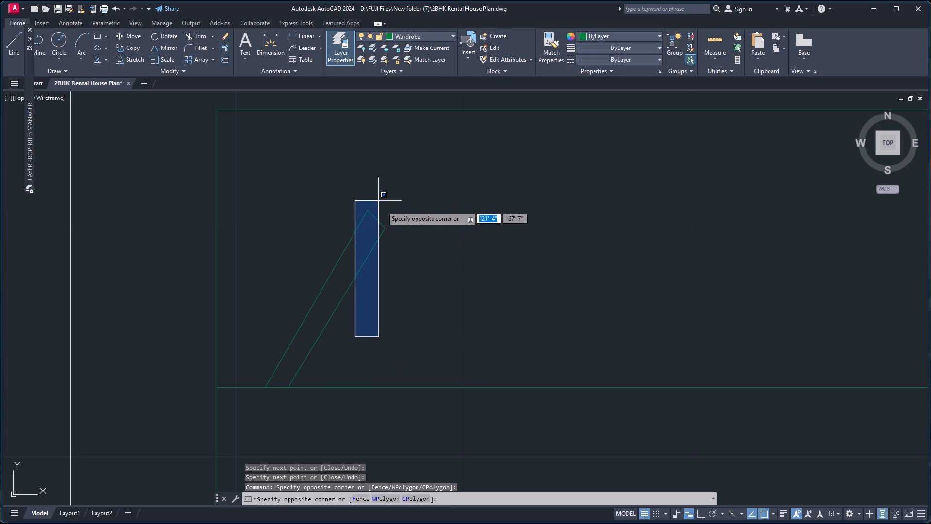
{"action": "left_click", "coordinate": [452, 269]}
{"action": "left_click", "coordinate": [433, 281]}
{"action": "left_click", "coordinate": [306, 222]}
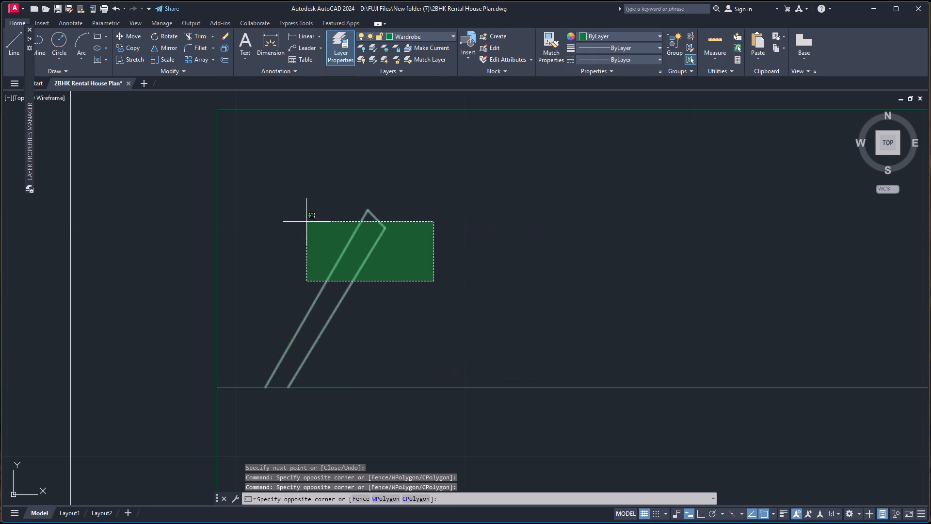
{"action": "key", "text": "j"}
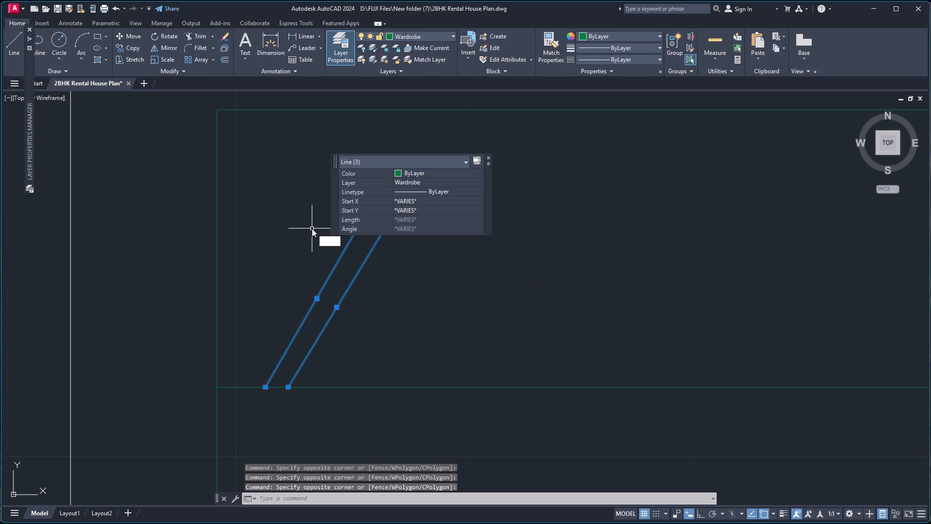
{"action": "key", "text": "Return"}
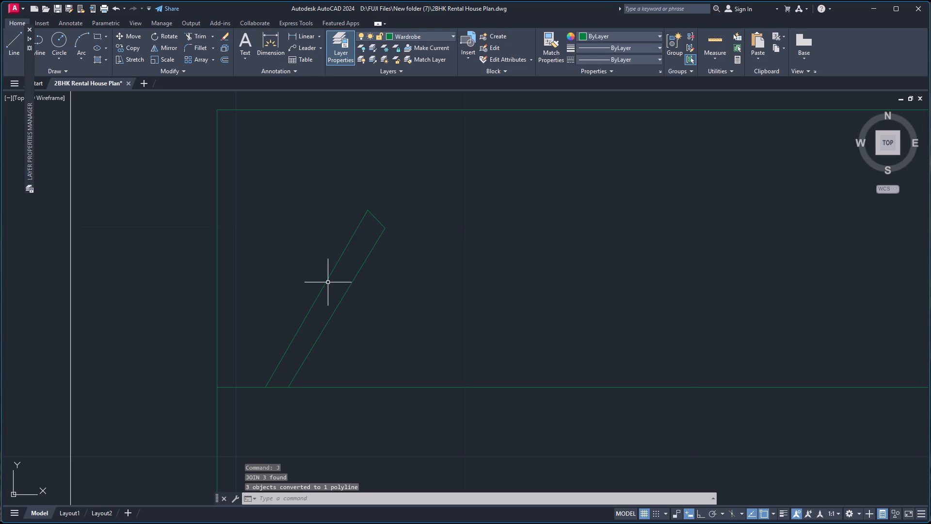
Mirror the hanger arm below the wardrobe's centre line with Ortho on, keeping the original.
{"action": "left_click", "coordinate": [329, 278]}
{"action": "type", "text": "mi"}
{"action": "key", "text": "Return"}
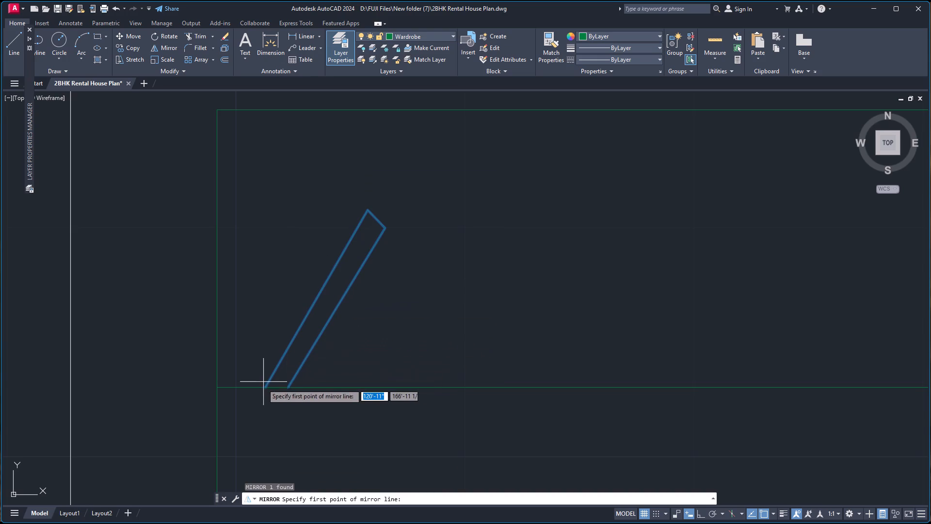
{"action": "left_click", "coordinate": [265, 390]}
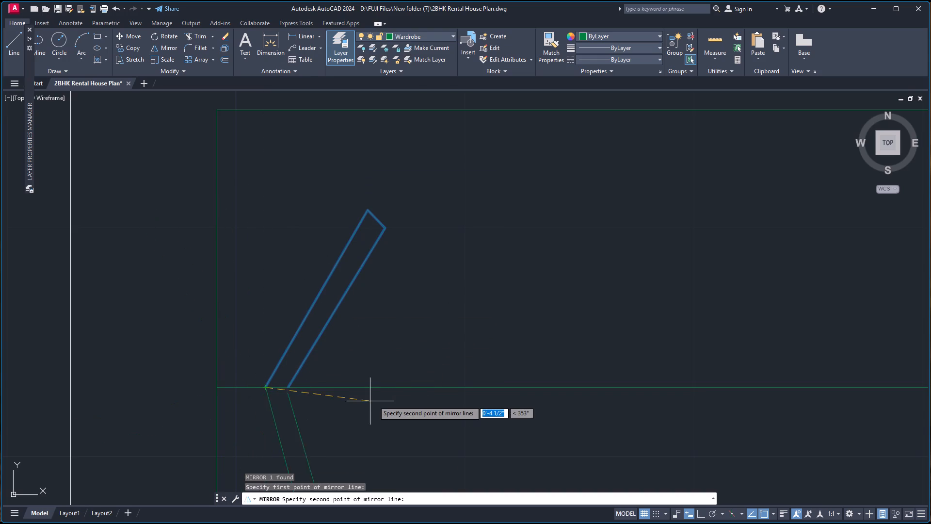
{"action": "key", "text": "F8"}
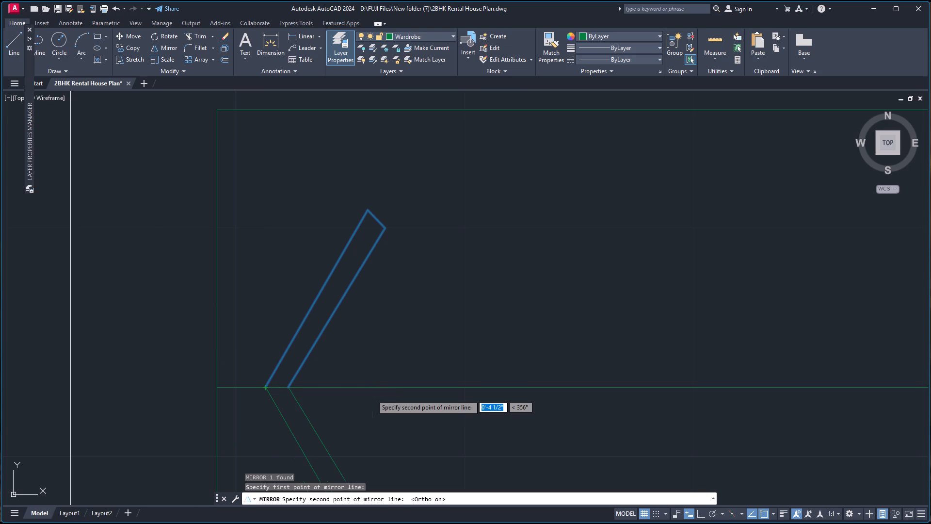
{"action": "left_click", "coordinate": [372, 390]}
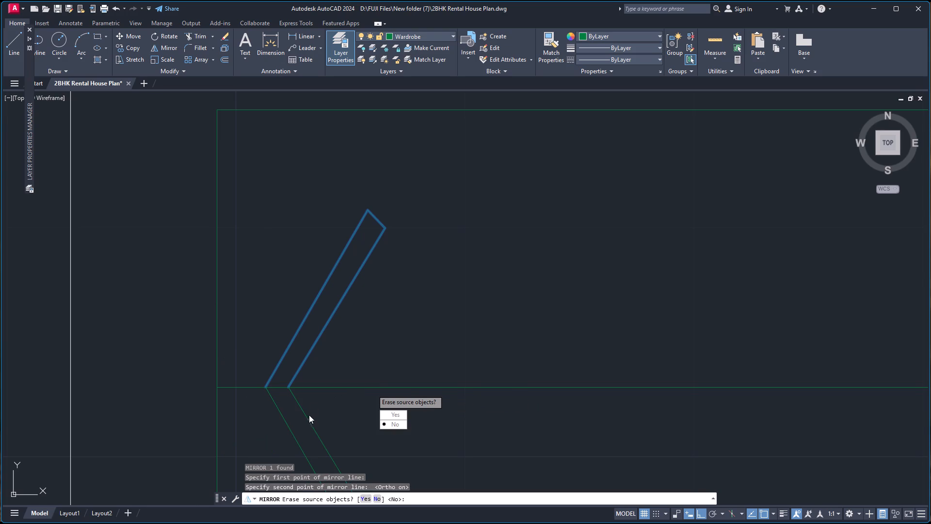
{"action": "left_click_drag", "start_coordinate": [388, 427], "coordinate": [372, 390]}
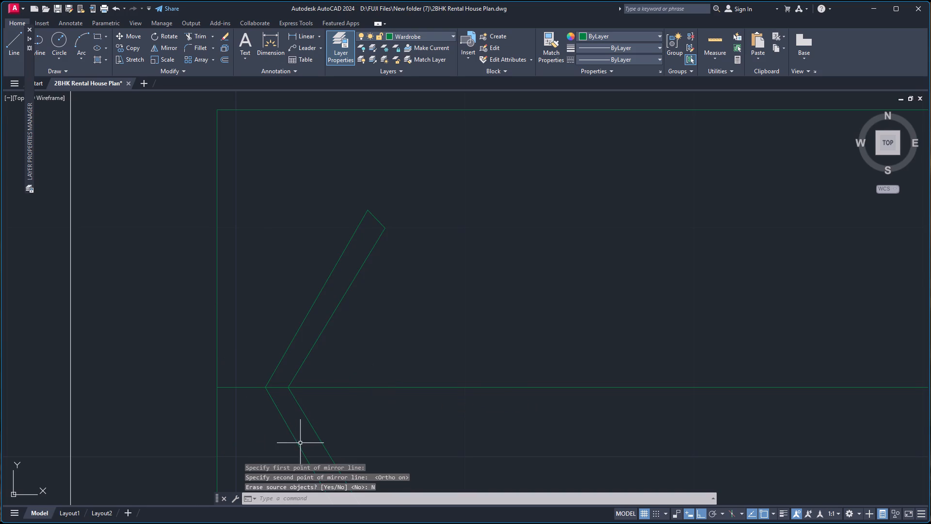
Group the upper and lower hanger arms into a single object.
{"action": "left_click", "coordinate": [297, 444]}
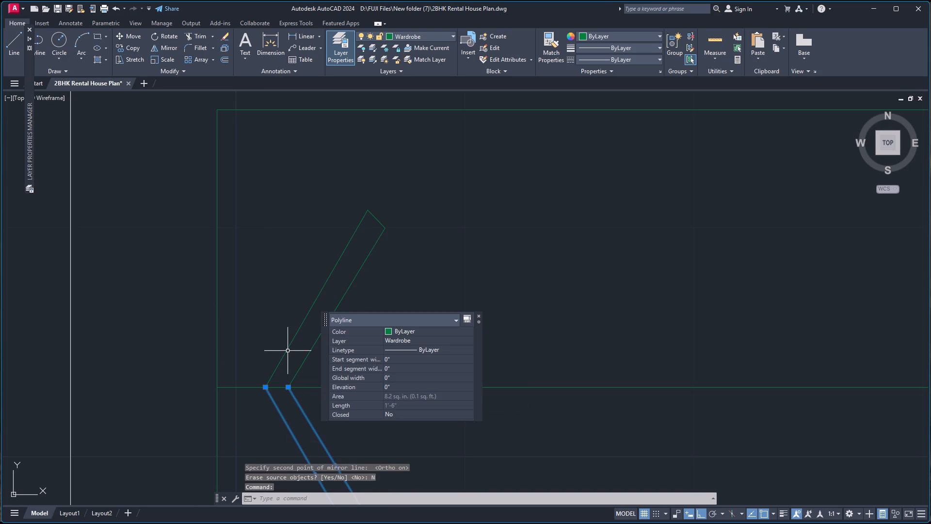
{"action": "left_click", "coordinate": [288, 351]}
{"action": "key", "text": "g"}
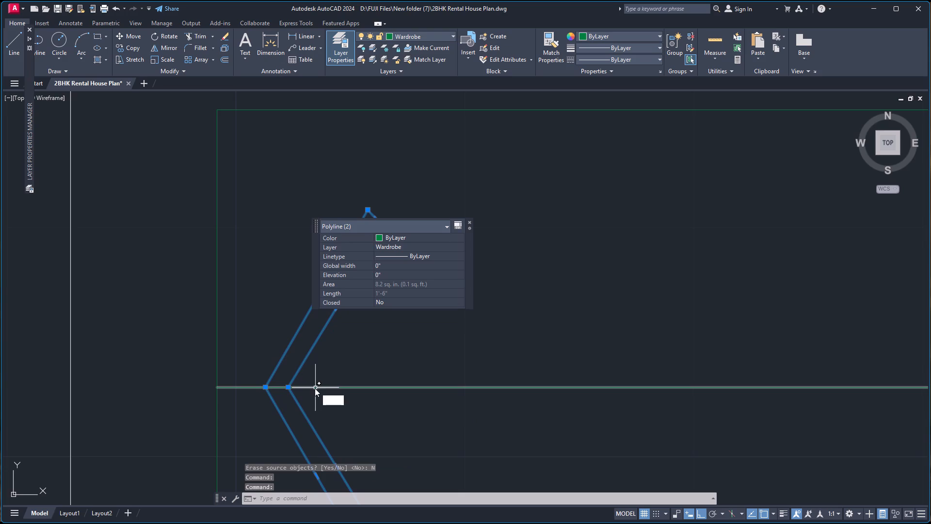
{"action": "key", "text": "Return"}
Copy the hanger group as an array of 7 items along the wardrobe's centre line, spaced about 3" apart to the right.
{"action": "left_click", "coordinate": [270, 395]}
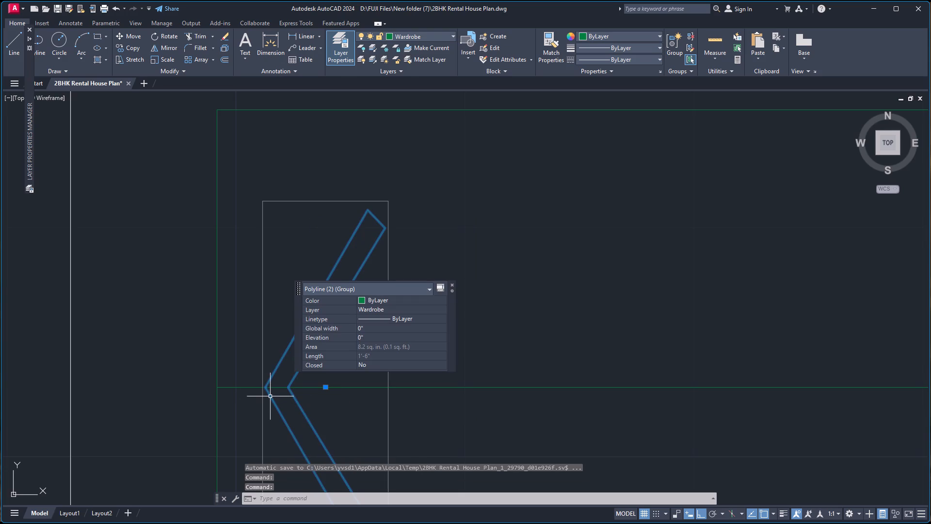
{"action": "type", "text": "co"}
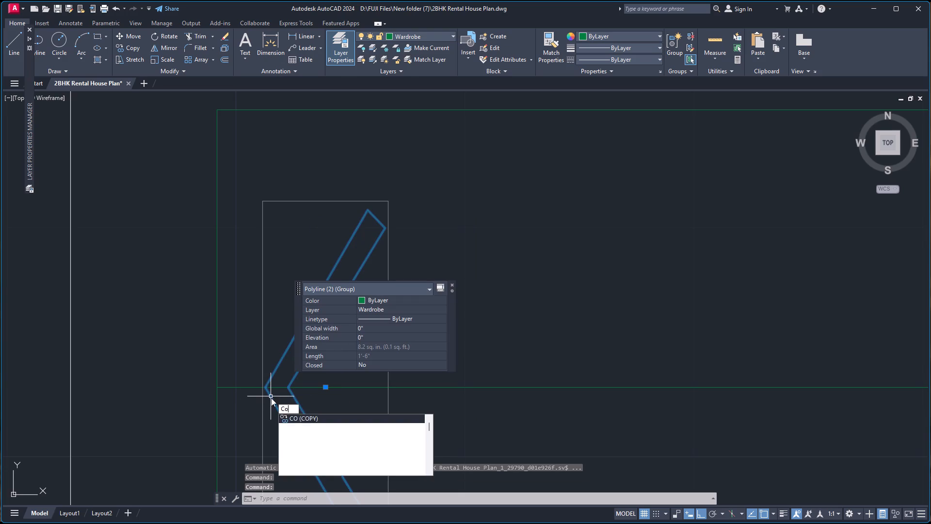
{"action": "key", "text": "Return"}
{"action": "left_click", "coordinate": [265, 387]}
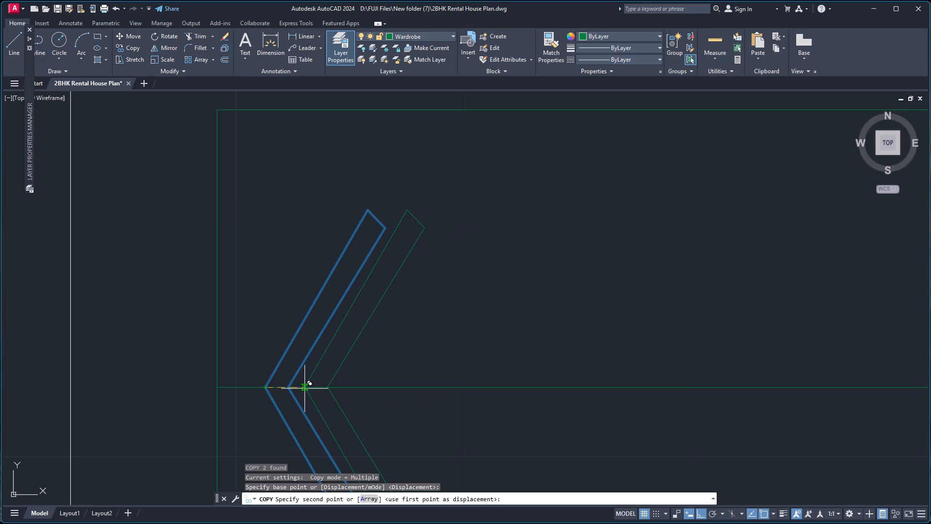
{"action": "key", "text": "a"}
{"action": "key", "text": "Return"}
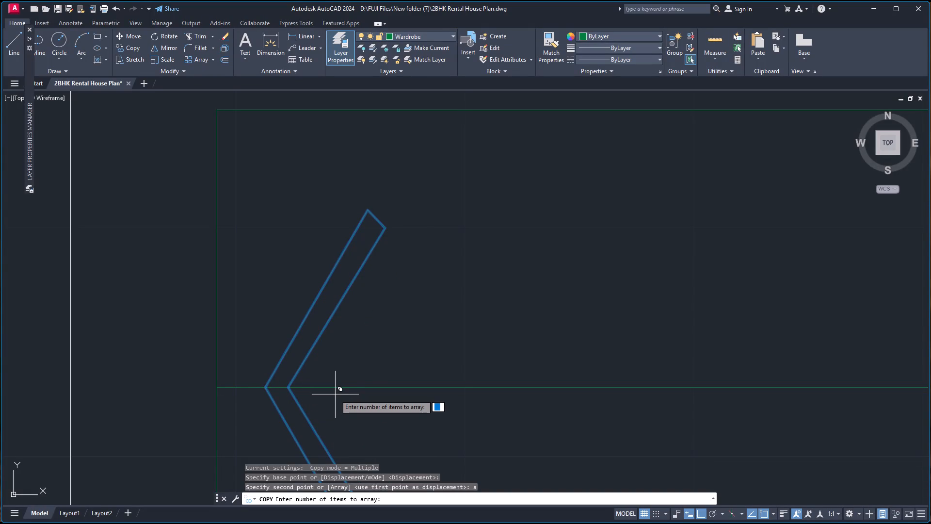
{"action": "key", "text": "7"}
{"action": "key", "text": "Return"}
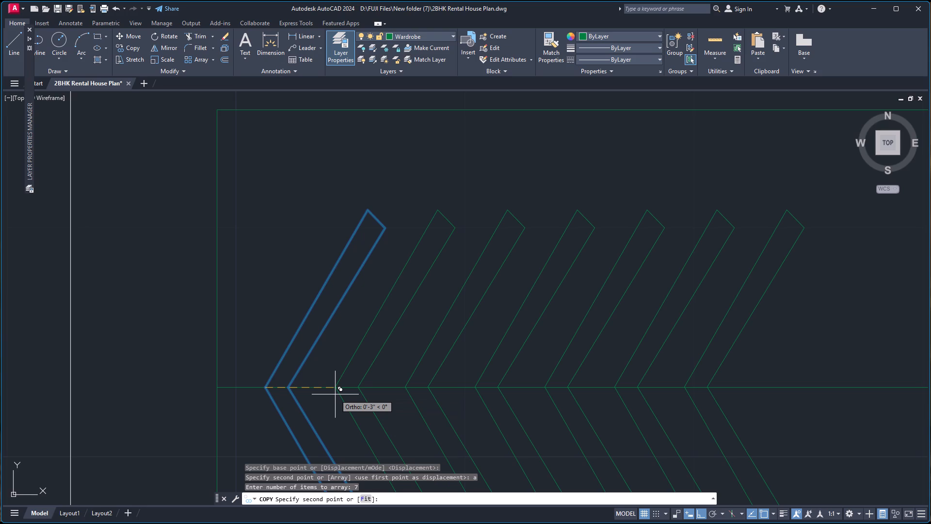
{"action": "scroll", "coordinate": [335, 394], "scroll_direction": "up", "scroll_amount": 1}
{"action": "scroll", "coordinate": [335, 394], "scroll_direction": "down", "scroll_amount": 4}
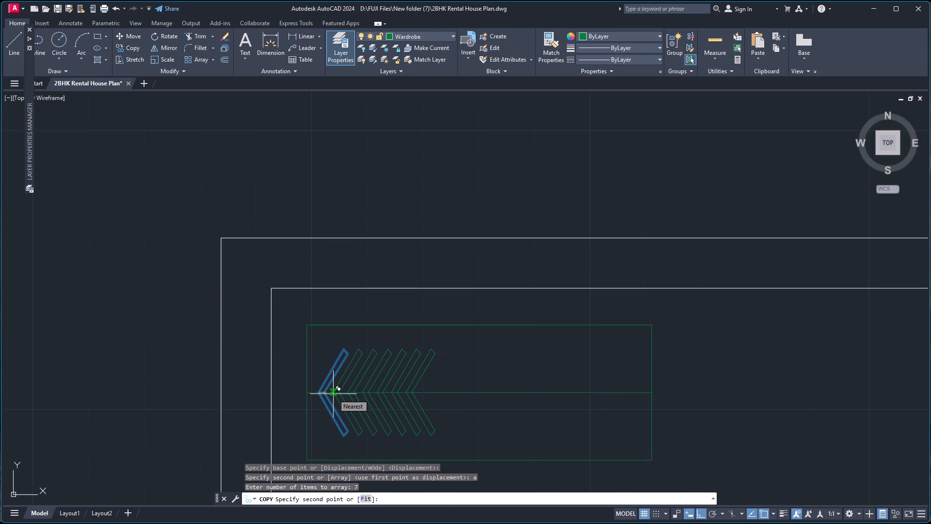
{"action": "left_click", "coordinate": [333, 394]}
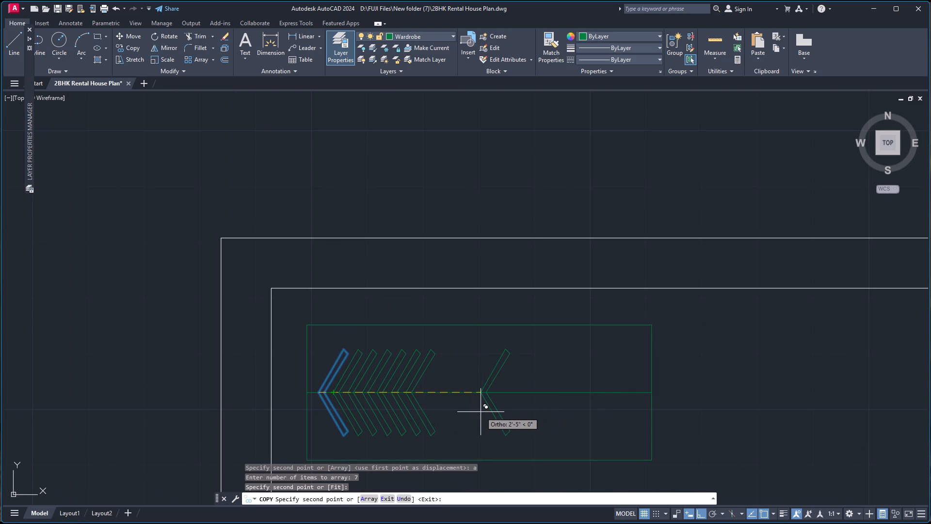
{"action": "key", "text": "Escape"}
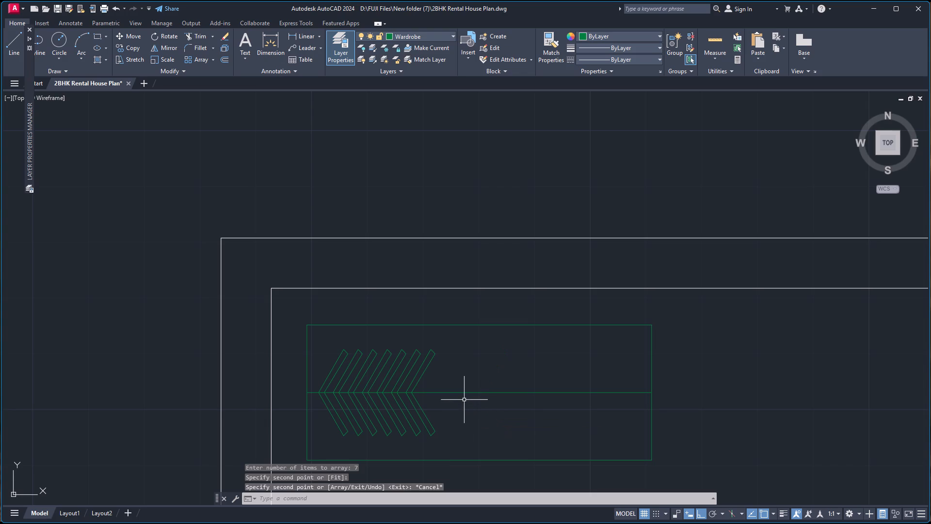
Mirror the seven hangers across a vertical line near the wardrobe's middle, keeping the originals.
{"action": "left_click", "coordinate": [438, 374]}
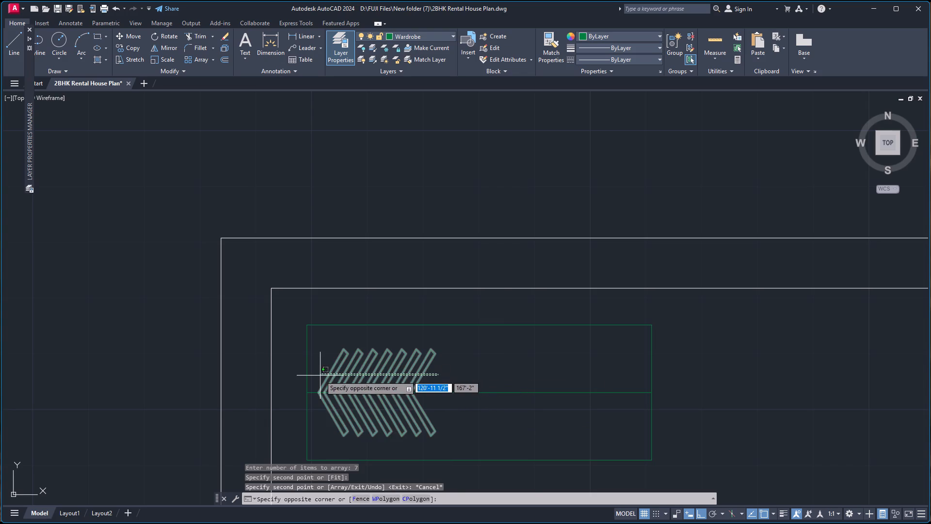
{"action": "left_click", "coordinate": [320, 376]}
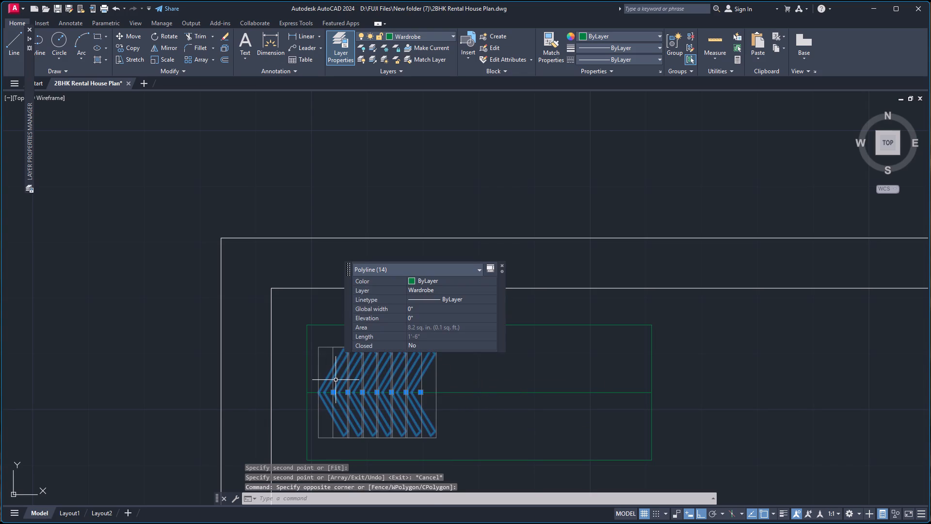
{"action": "type", "text": "mi"}
{"action": "key", "text": "Return"}
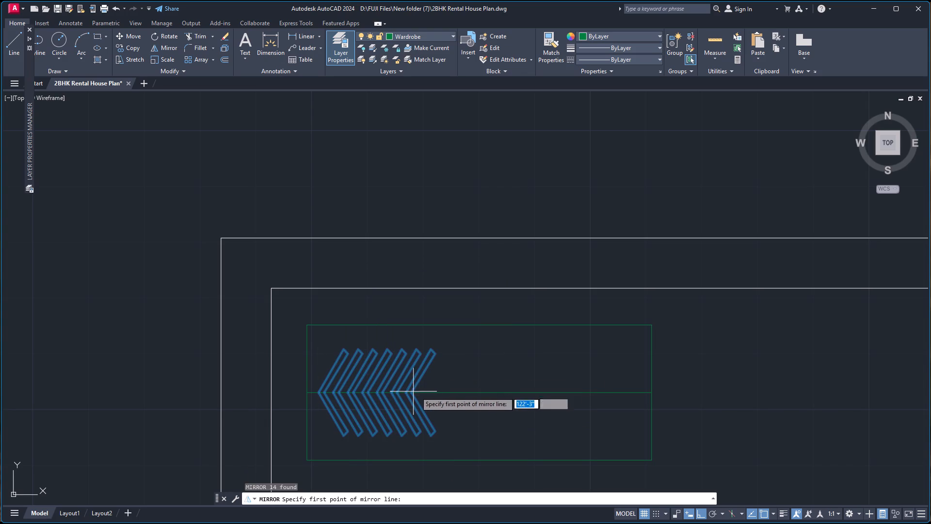
{"action": "left_click", "coordinate": [466, 393]}
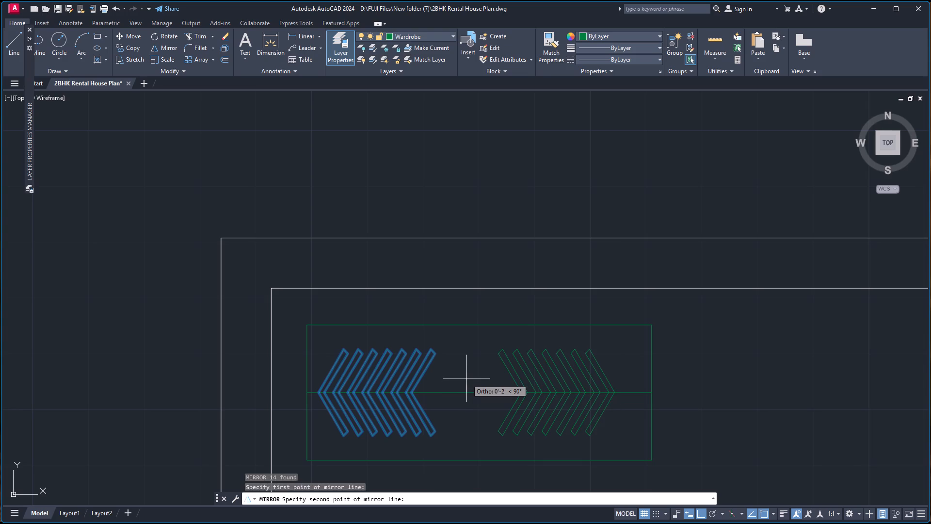
{"action": "left_click", "coordinate": [466, 378]}
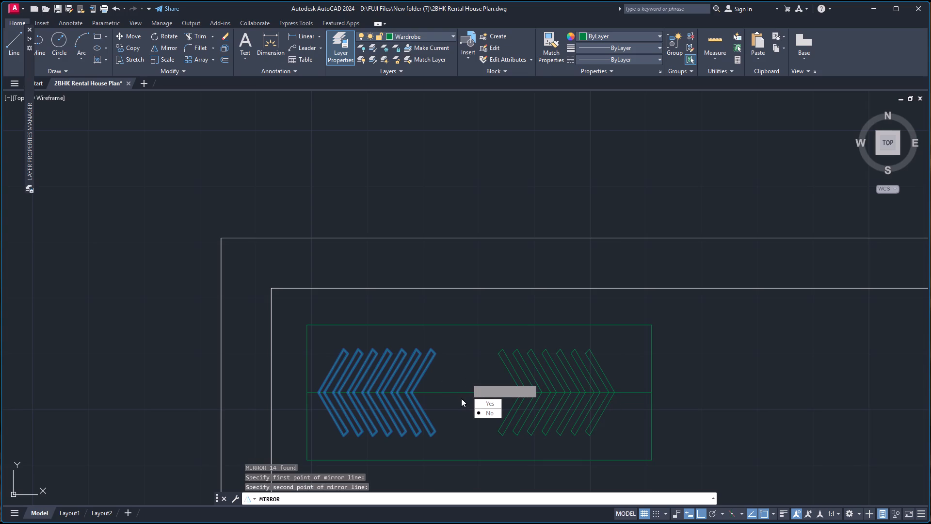
{"action": "left_click_drag", "start_coordinate": [486, 413], "coordinate": [466, 378]}
Move the seven mirrored hangers a short distance right along the centre line, closer to the wardrobe's right end.
{"action": "left_click", "coordinate": [488, 370]}
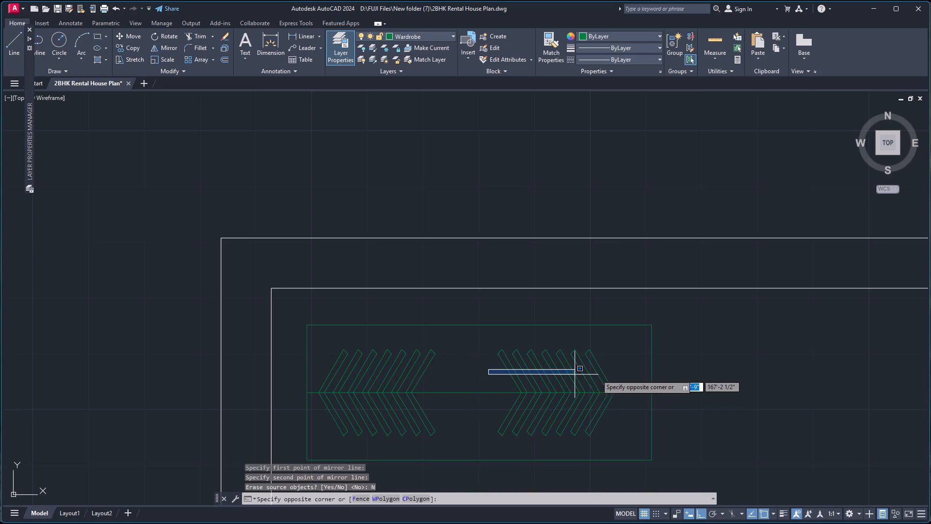
{"action": "left_click", "coordinate": [621, 375]}
{"action": "left_click", "coordinate": [626, 375]}
{"action": "left_click", "coordinate": [510, 377]}
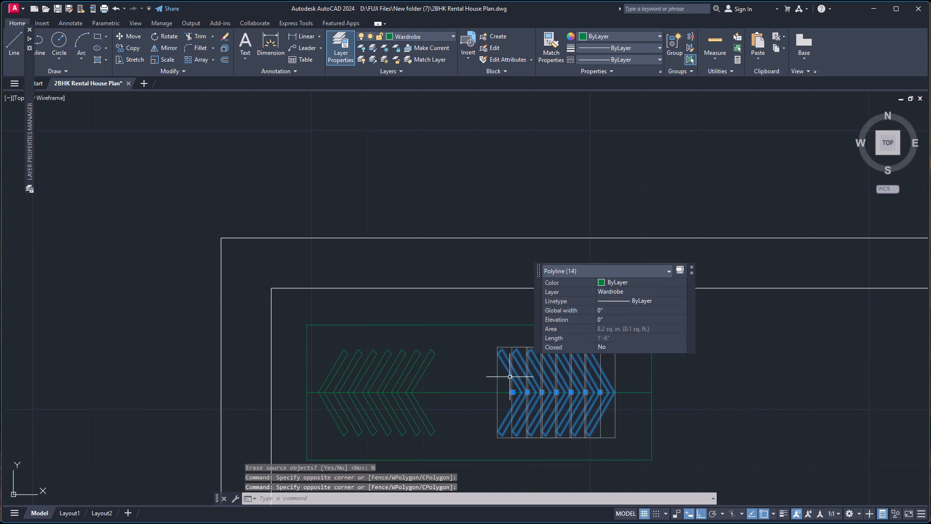
{"action": "key", "text": "m"}
{"action": "key", "text": "Return"}
{"action": "scroll", "coordinate": [606, 391], "scroll_direction": "up", "scroll_amount": 2}
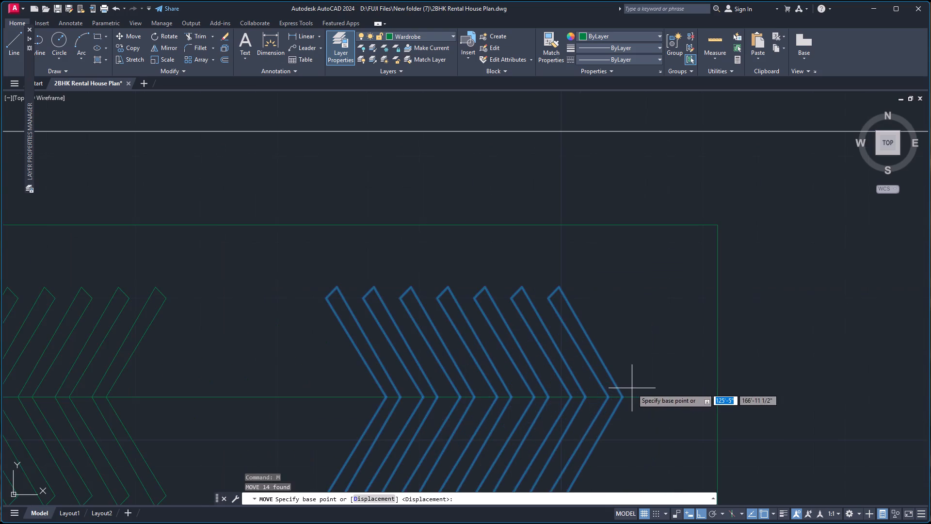
{"action": "scroll", "coordinate": [632, 390], "scroll_direction": "up", "scroll_amount": 1}
{"action": "left_click", "coordinate": [613, 401]}
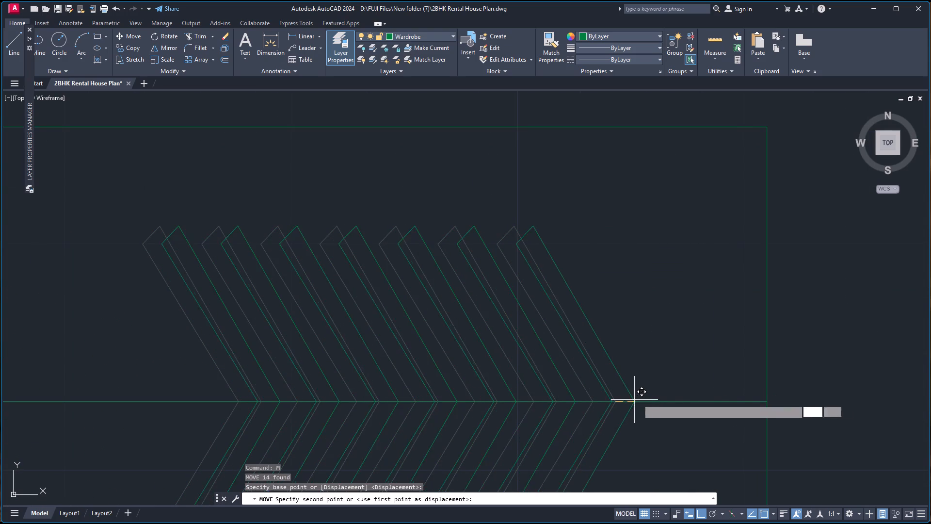
{"action": "left_click", "coordinate": [665, 402]}
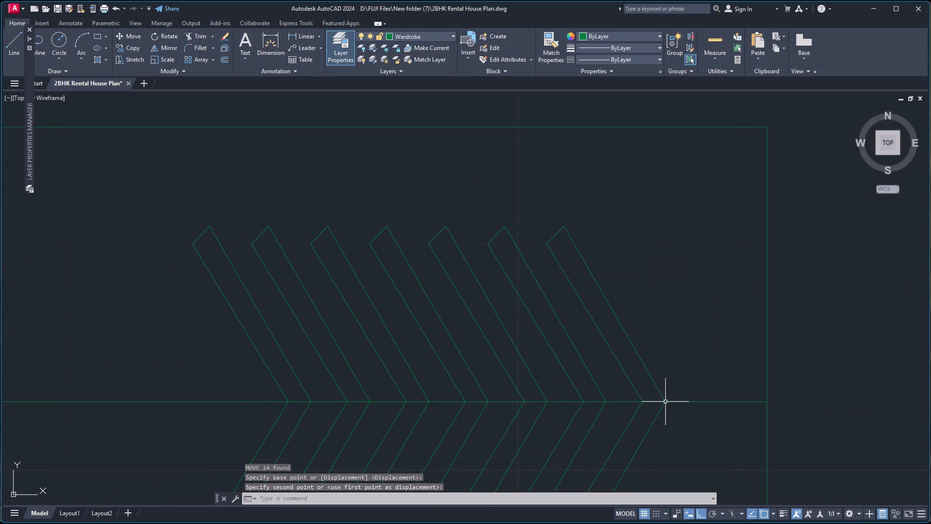
Group the wardrobe outline, centre line and both sets of hangers into a single object.
{"action": "scroll", "coordinate": [662, 394], "scroll_direction": "down", "scroll_amount": 4}
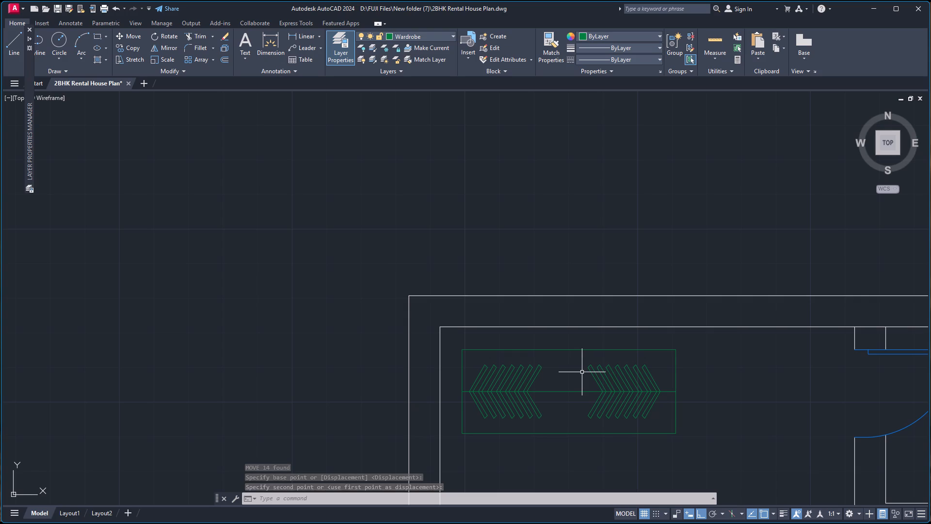
{"action": "left_click", "coordinate": [456, 342]}
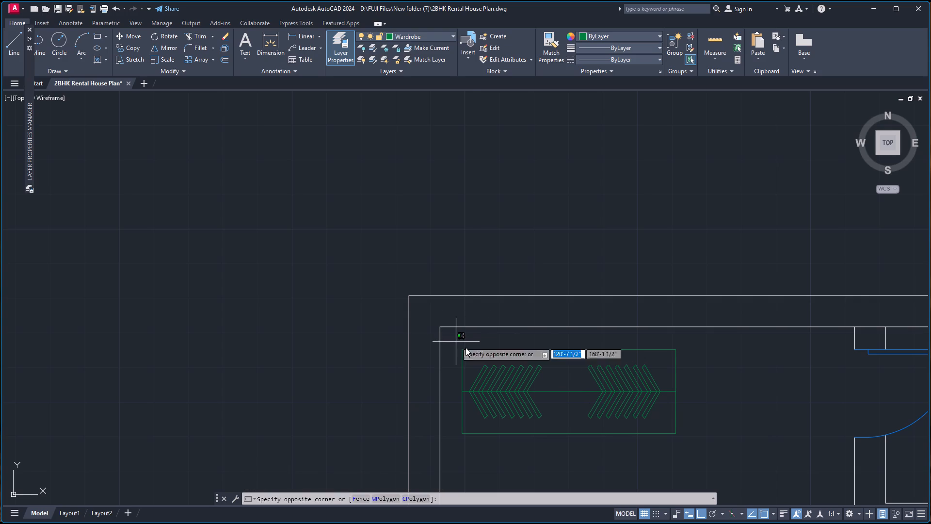
{"action": "left_click", "coordinate": [688, 446]}
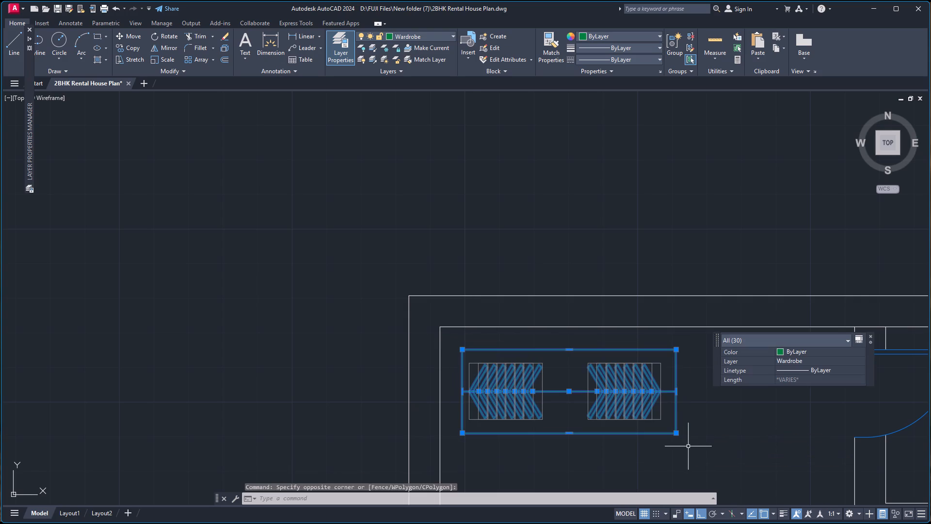
{"action": "key", "text": "g"}
{"action": "key", "text": "Return"}
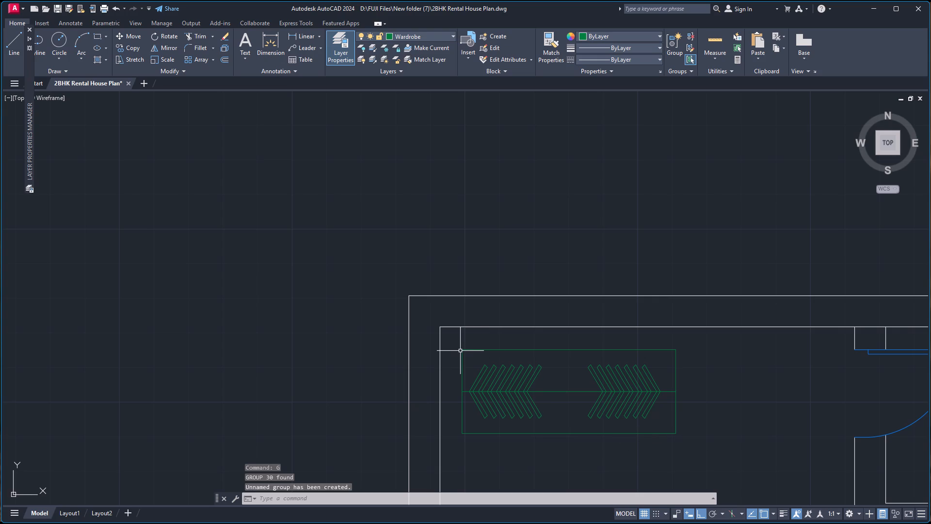
Copy the wardrobe group with Ortho off into the right-hand bedroom, near its lower-right corner.
{"action": "left_click", "coordinate": [464, 349]}
{"action": "type", "text": "co"}
{"action": "key", "text": "Return"}
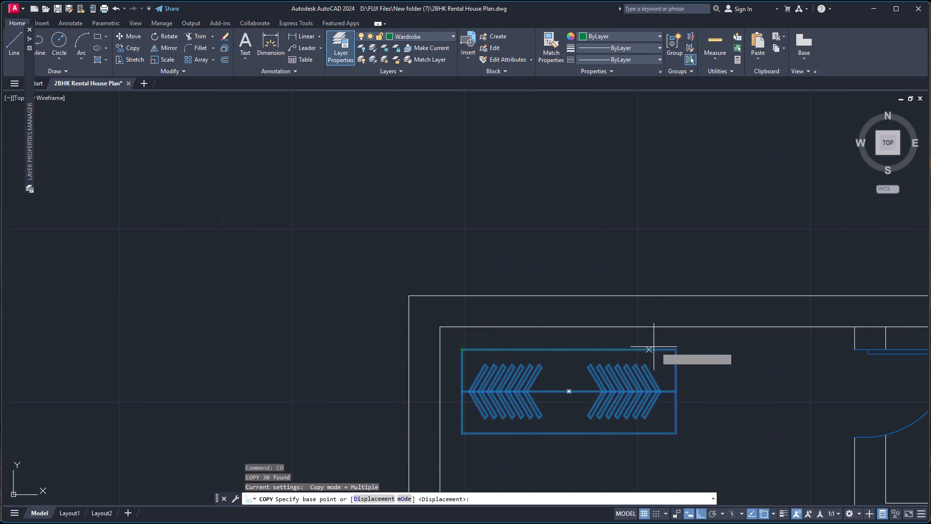
{"action": "left_click", "coordinate": [673, 351]}
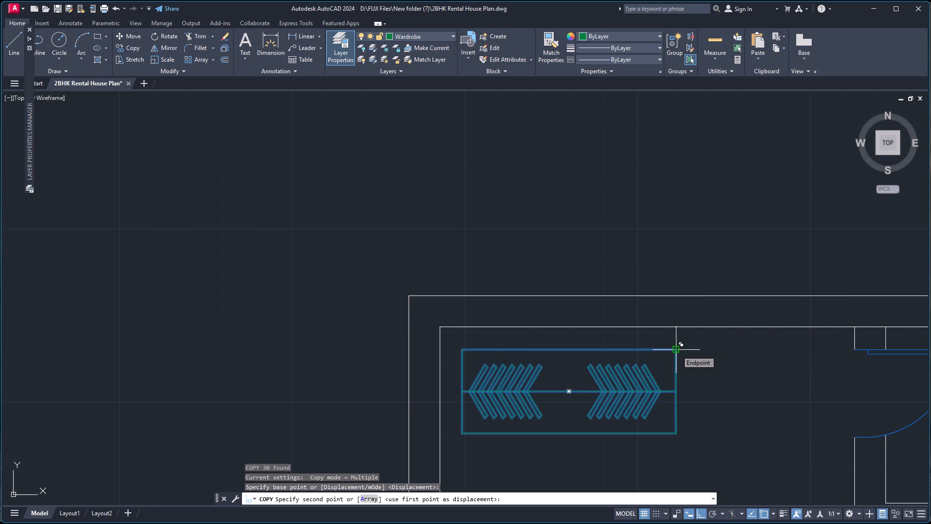
{"action": "scroll", "coordinate": [803, 416], "scroll_direction": "down", "scroll_amount": 2}
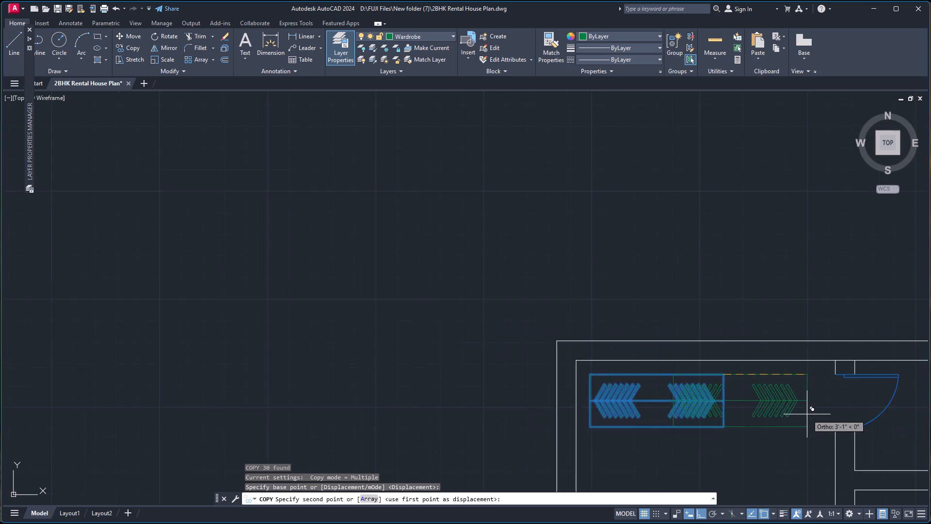
{"action": "scroll", "coordinate": [814, 411], "scroll_direction": "down", "scroll_amount": 4}
{"action": "scroll", "coordinate": [843, 477], "scroll_direction": "up", "scroll_amount": 3}
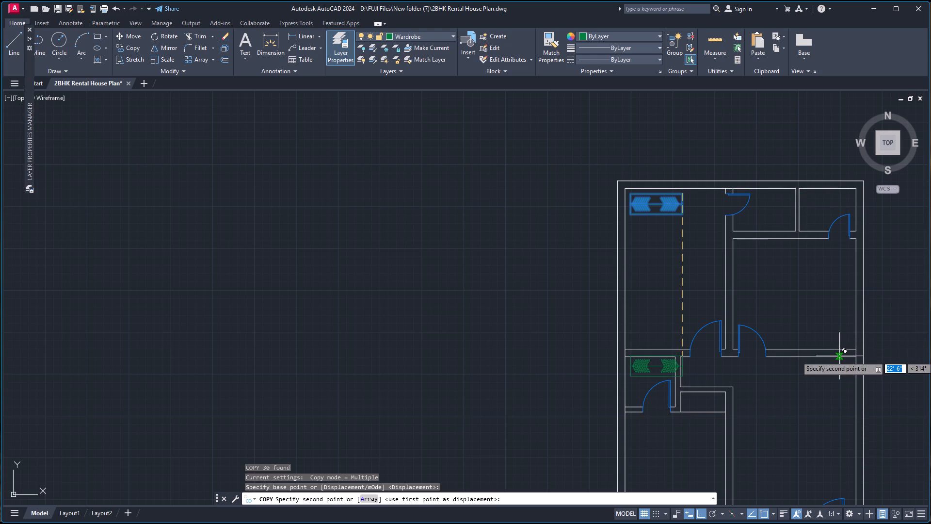
{"action": "key", "text": "F8"}
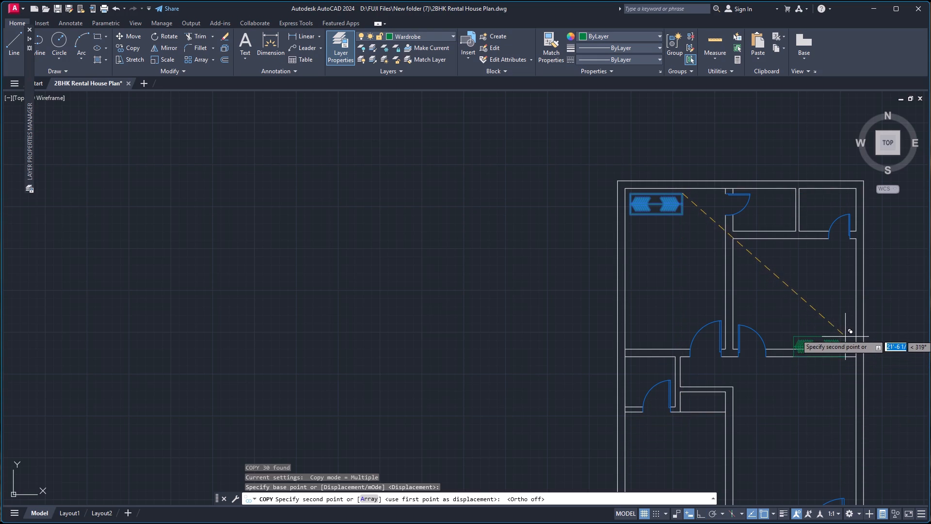
{"action": "scroll", "coordinate": [845, 328], "scroll_direction": "up", "scroll_amount": 2}
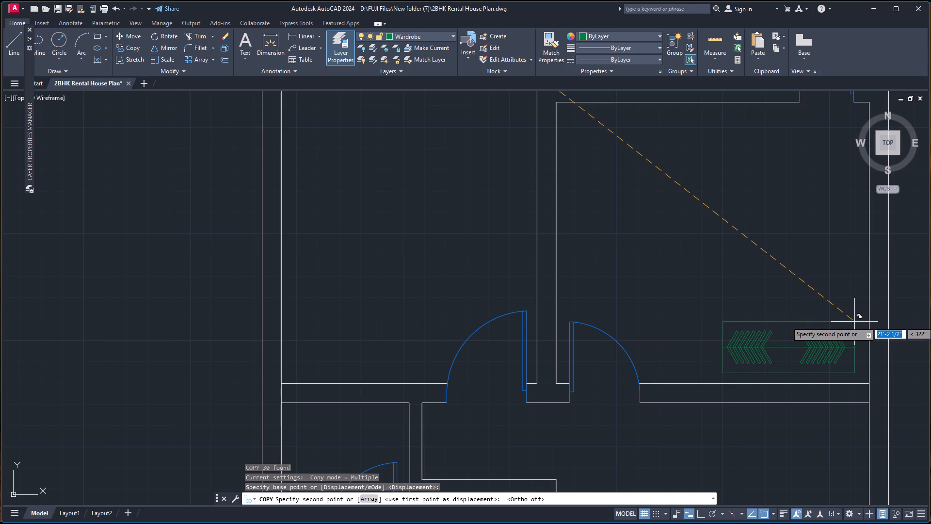
{"action": "left_click", "coordinate": [856, 321]}
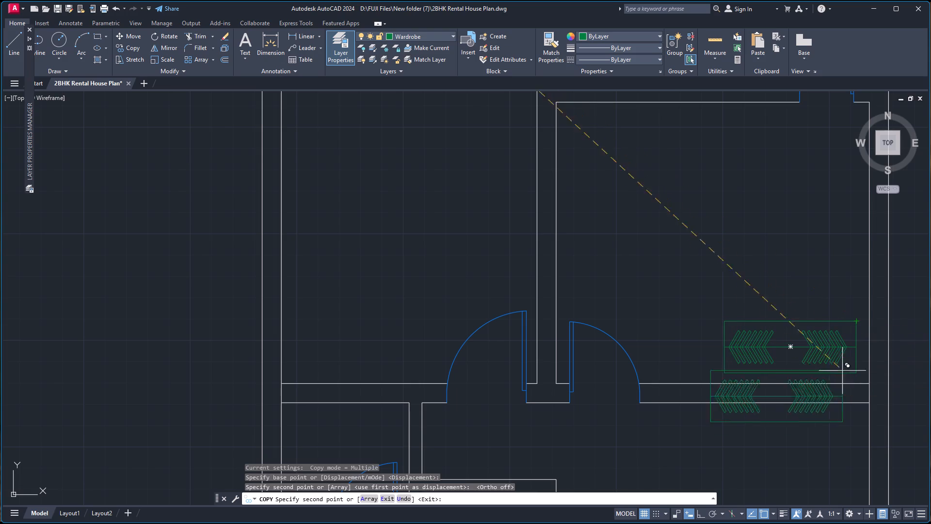
{"action": "key", "text": "Escape"}
Make layer 0 the current layer.
{"action": "scroll", "coordinate": [775, 287], "scroll_direction": "down", "scroll_amount": 3}
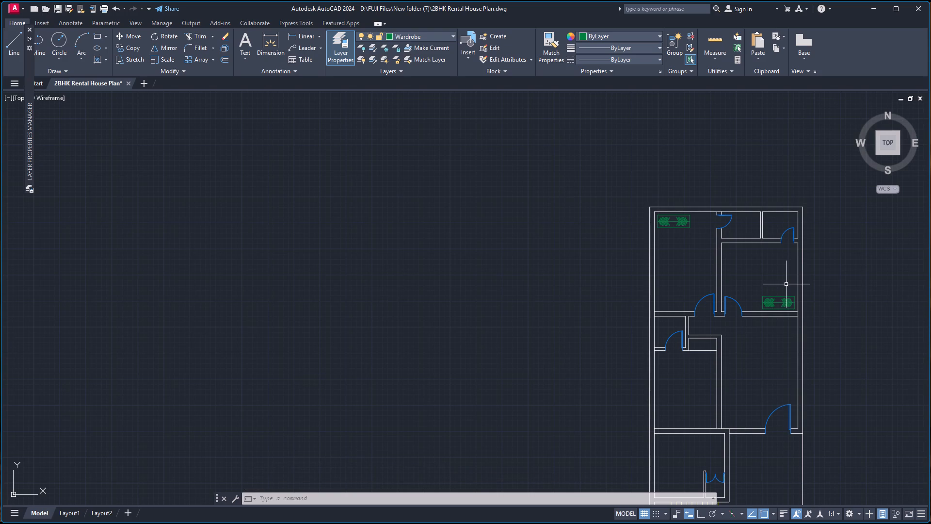
{"action": "left_click", "coordinate": [420, 37]}
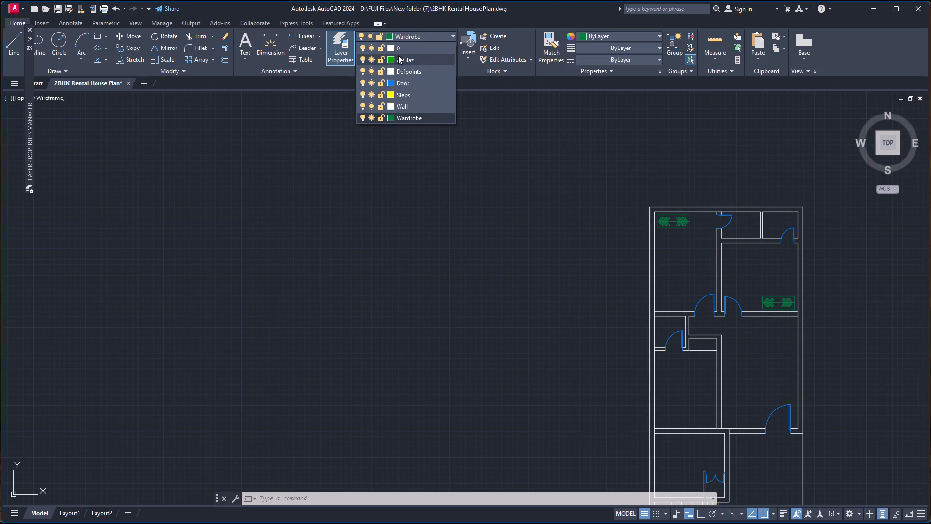
{"action": "left_click", "coordinate": [408, 49]}
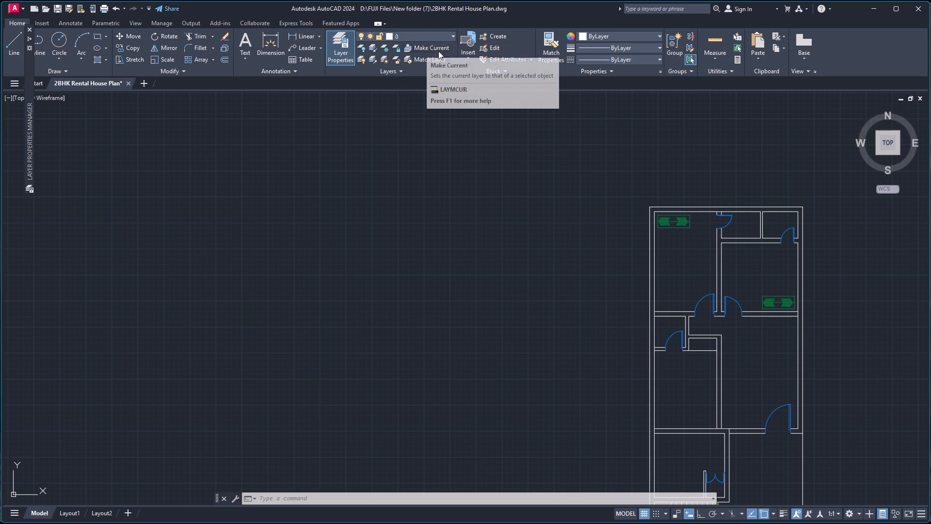
{"action": "left_click", "coordinate": [440, 37]}
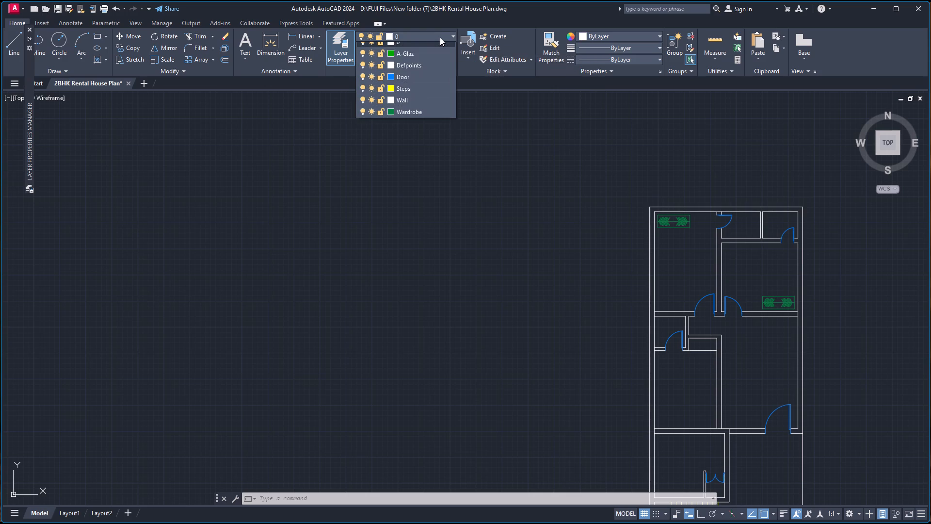
{"action": "left_click", "coordinate": [440, 37]}
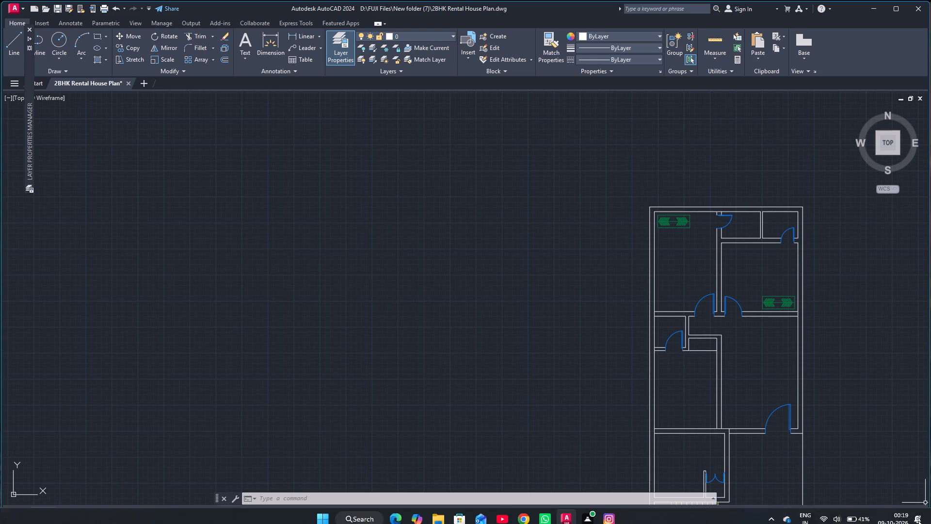
Insert the recent car block 02PCAR12 in the empty area left of the house plan.
{"action": "key", "text": "i"}
{"action": "key", "text": "Return"}
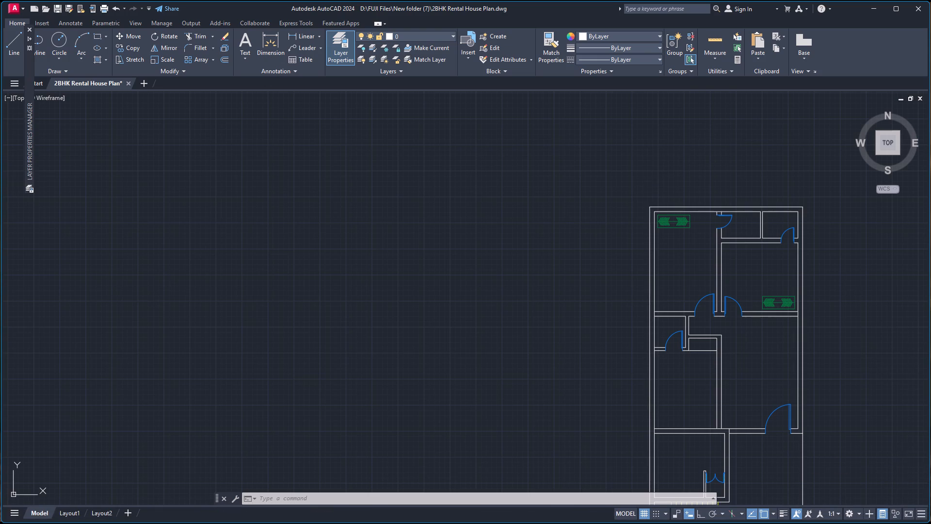
{"action": "scroll", "coordinate": [780, 345], "scroll_direction": "up", "scroll_amount": 5}
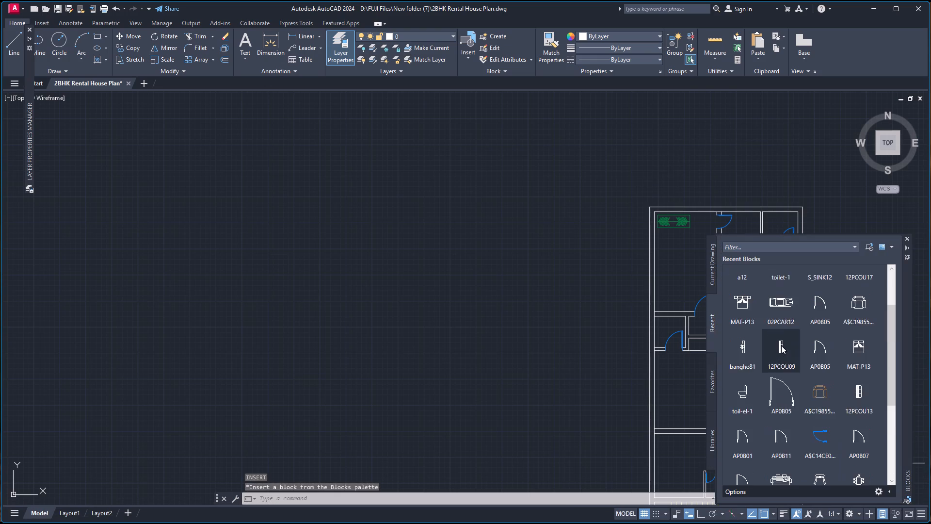
{"action": "scroll", "coordinate": [781, 345], "scroll_direction": "up", "scroll_amount": 8}
{"action": "left_click_drag", "start_coordinate": [785, 376], "coordinate": [582, 389]}
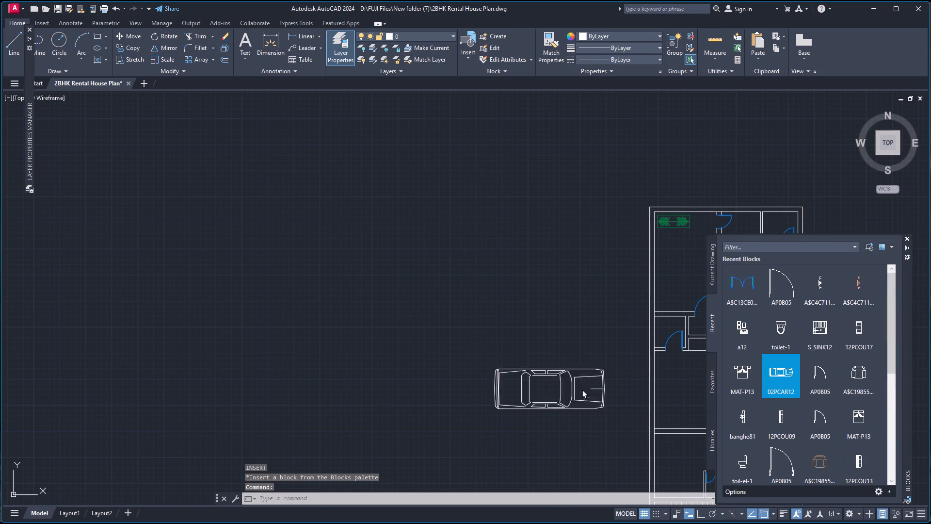
{"action": "left_click_drag", "start_coordinate": [582, 389], "coordinate": [545, 391]}
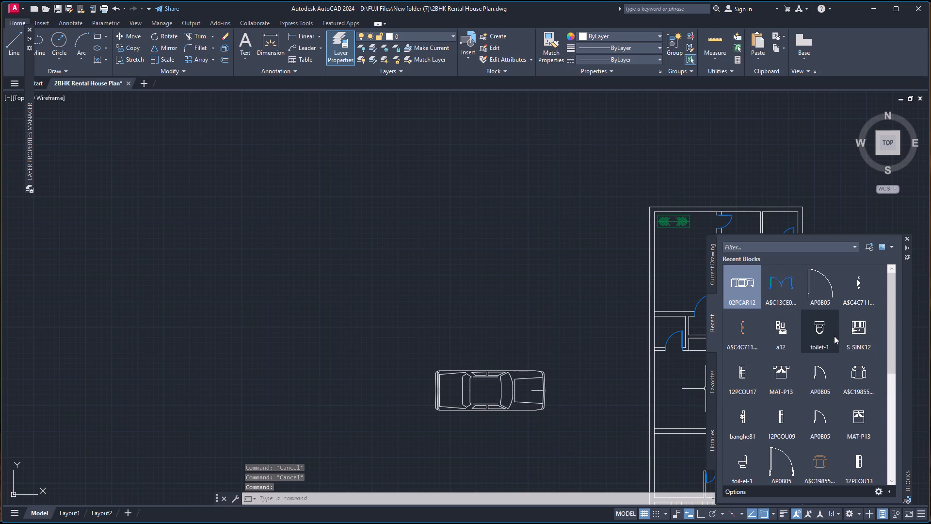
Insert the recent blocks toilet-1 and a12 in the empty area left of the house plan.
{"action": "left_click_drag", "start_coordinate": [819, 324], "coordinate": [659, 288]}
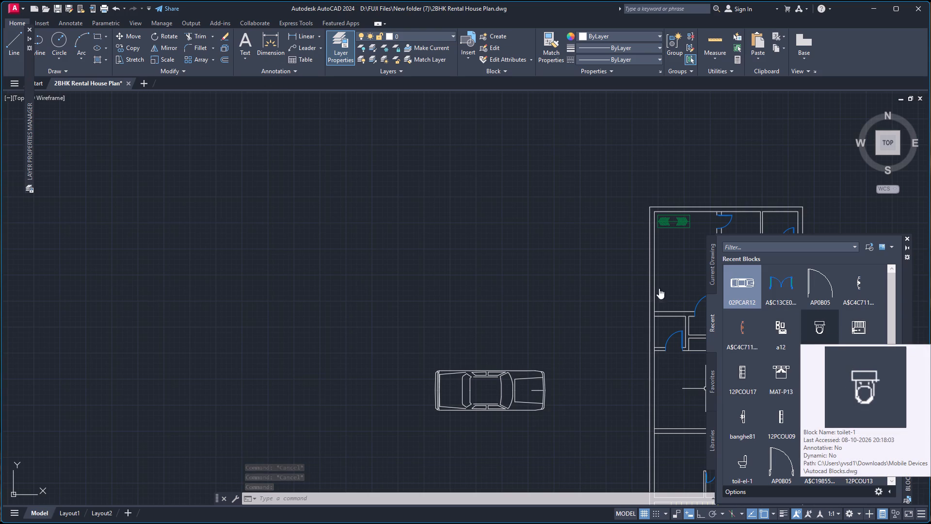
{"action": "left_click_drag", "start_coordinate": [659, 288], "coordinate": [494, 269]}
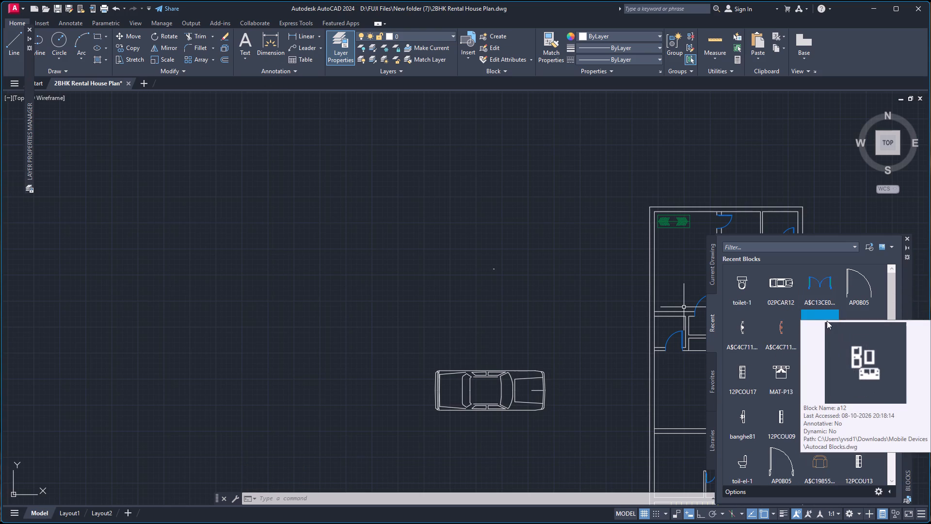
{"action": "left_click_drag", "start_coordinate": [826, 321], "coordinate": [264, 286]}
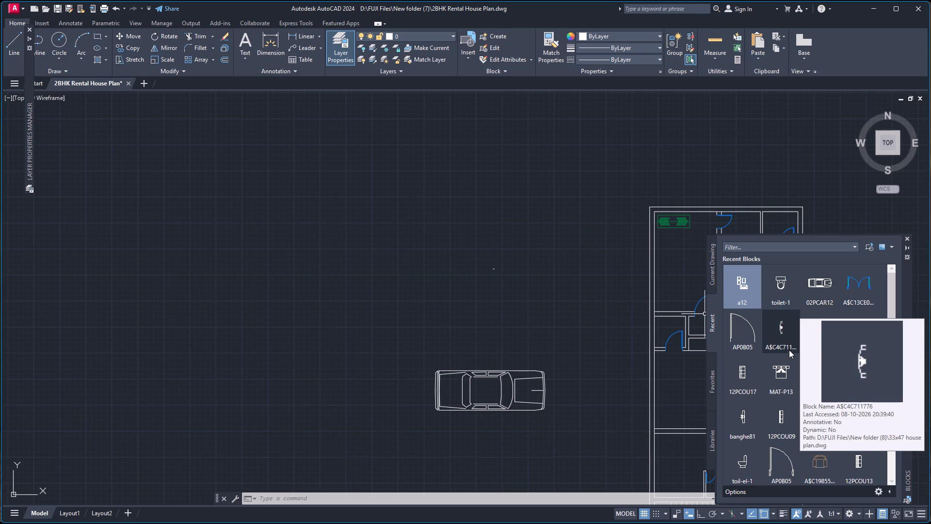
Insert the recent blocks banghe81 and Dining Set - 36 x 72 in. in the empty area left of the house plan.
{"action": "scroll", "coordinate": [787, 359], "scroll_direction": "down", "scroll_amount": 1}
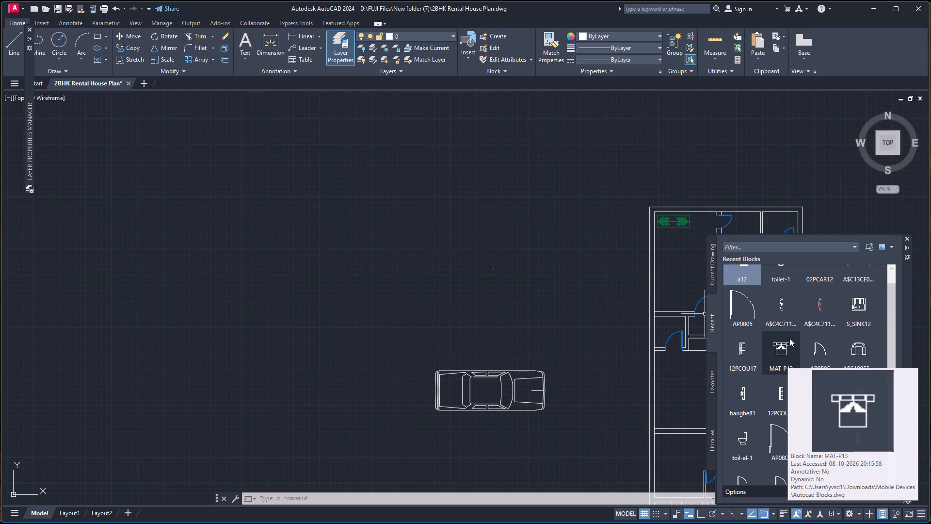
{"action": "scroll", "coordinate": [765, 381], "scroll_direction": "down", "scroll_amount": 2}
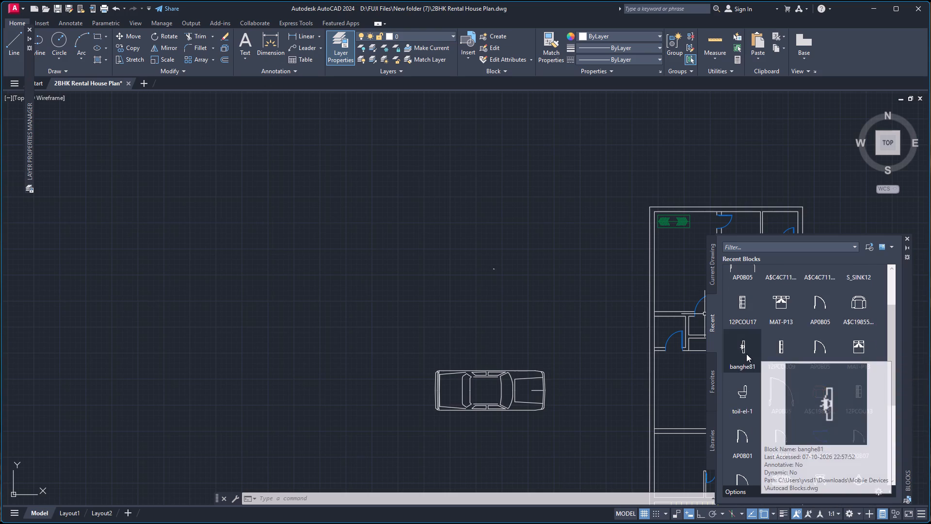
{"action": "left_click_drag", "start_coordinate": [745, 354], "coordinate": [433, 329]}
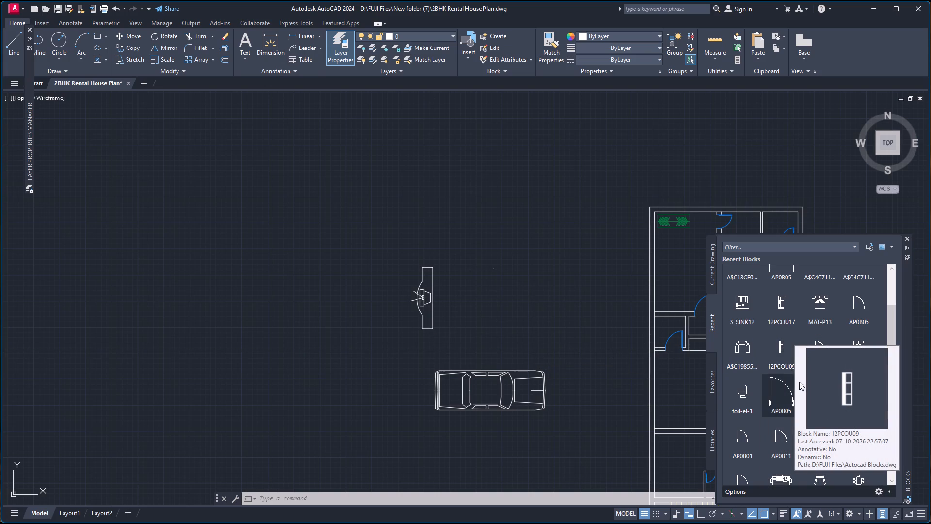
{"action": "left_click_drag", "start_coordinate": [784, 474], "coordinate": [503, 187]}
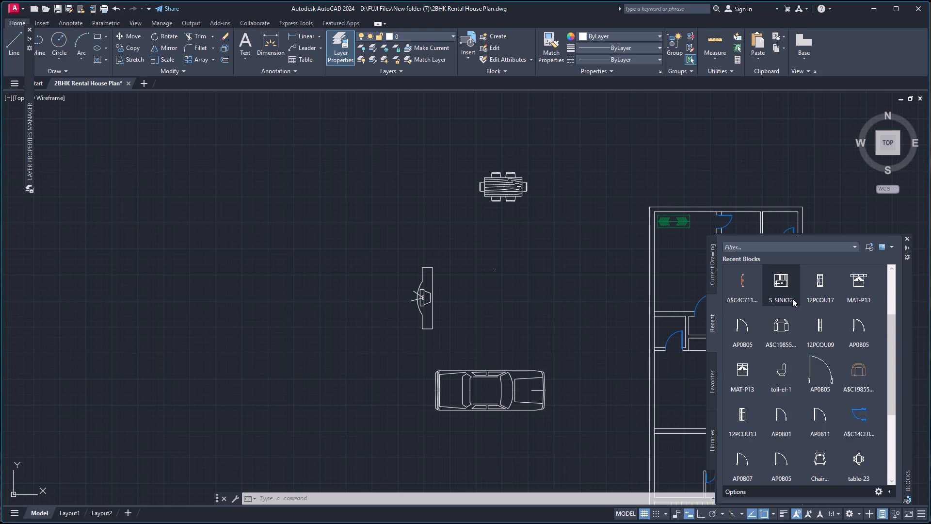
Insert the recent blocks S_SINK12 and MAT-P13 left of the house plan and close the blocks palette.
{"action": "scroll", "coordinate": [793, 295], "scroll_direction": "up", "scroll_amount": 5}
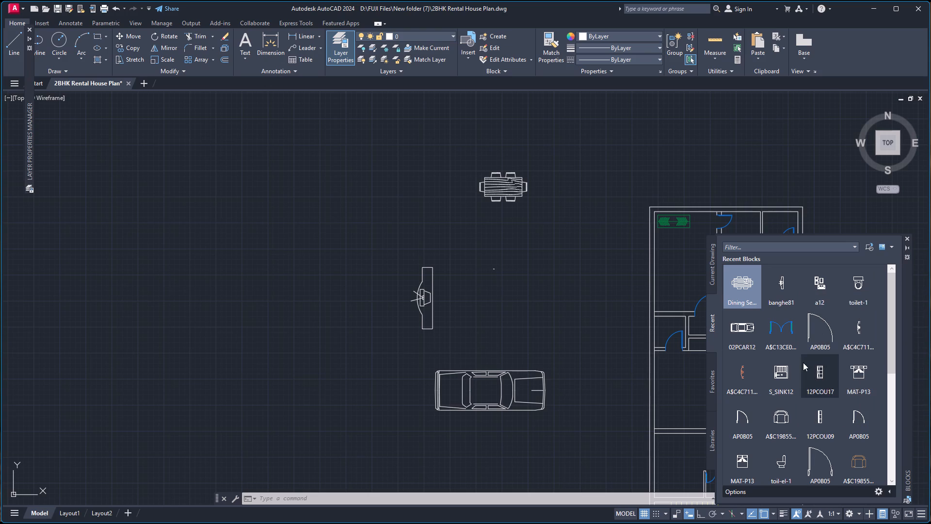
{"action": "left_click_drag", "start_coordinate": [787, 371], "coordinate": [497, 322]}
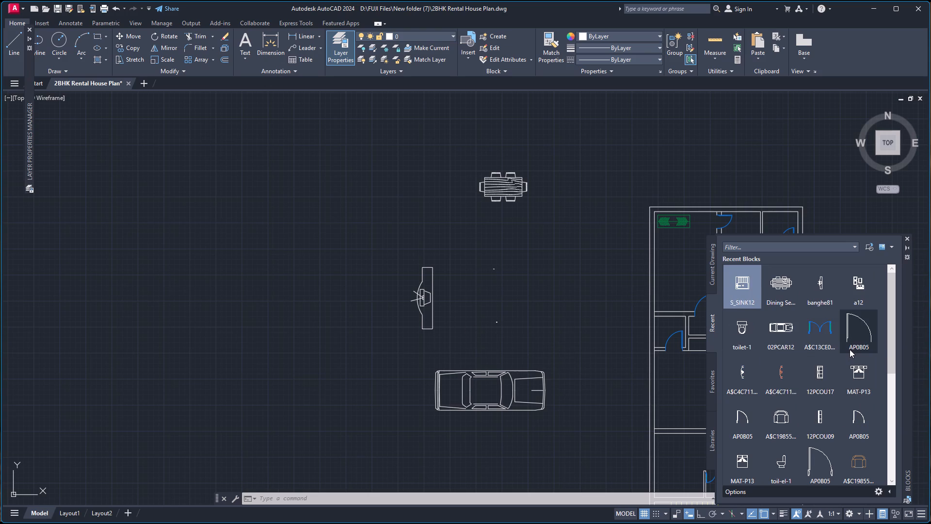
{"action": "scroll", "coordinate": [850, 349], "scroll_direction": "down", "scroll_amount": 5}
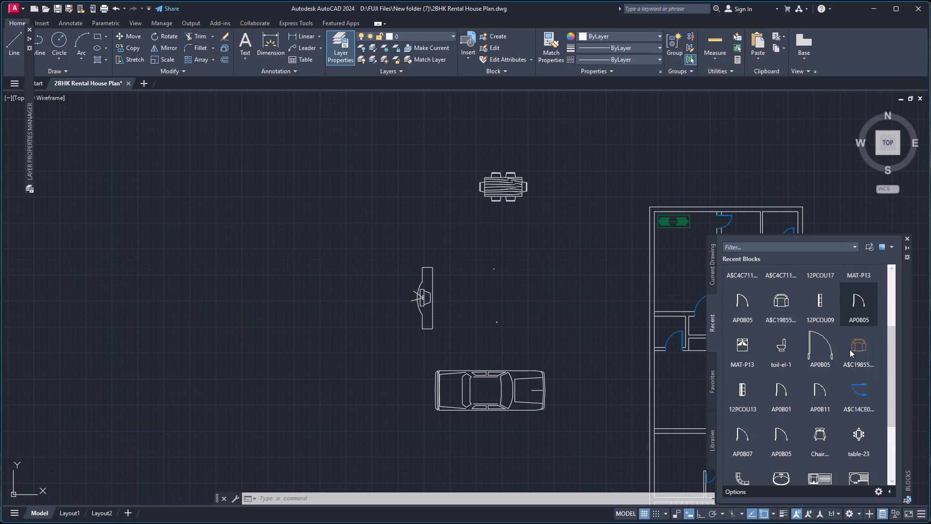
{"action": "scroll", "coordinate": [850, 349], "scroll_direction": "down", "scroll_amount": 2}
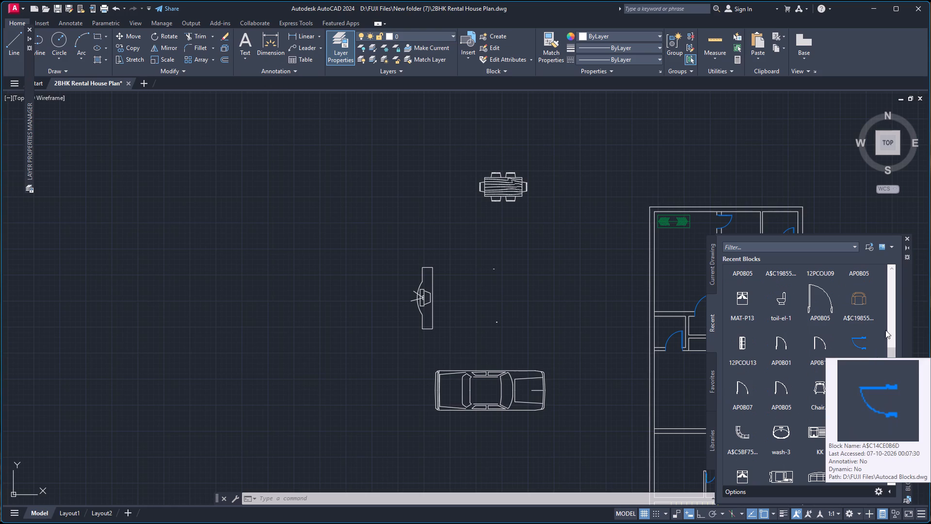
{"action": "scroll", "coordinate": [841, 343], "scroll_direction": "down", "scroll_amount": 2}
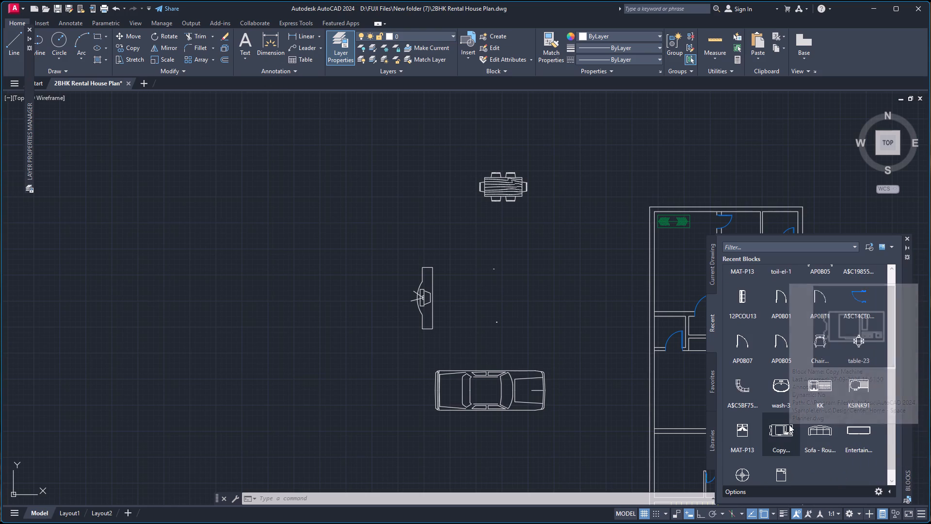
{"action": "scroll", "coordinate": [749, 385], "scroll_direction": "down", "scroll_amount": 1}
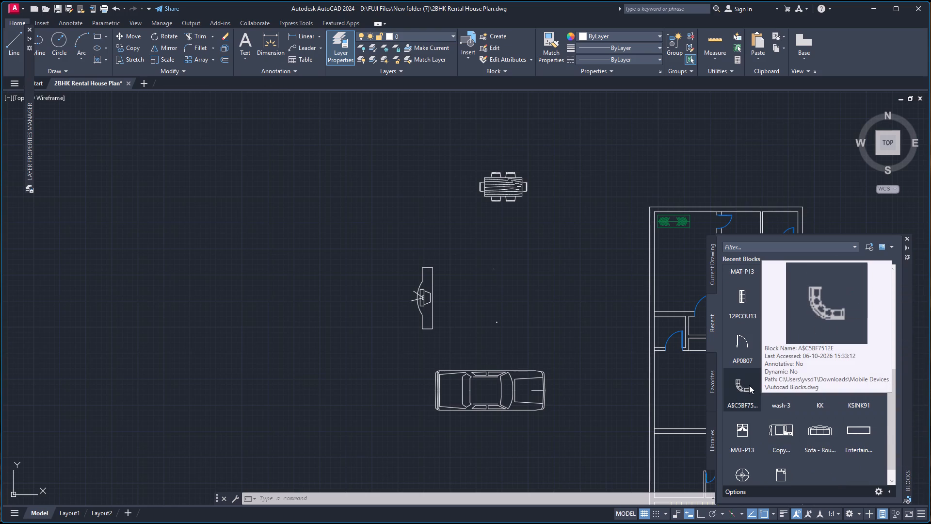
{"action": "left_click_drag", "start_coordinate": [744, 417], "coordinate": [674, 402]}
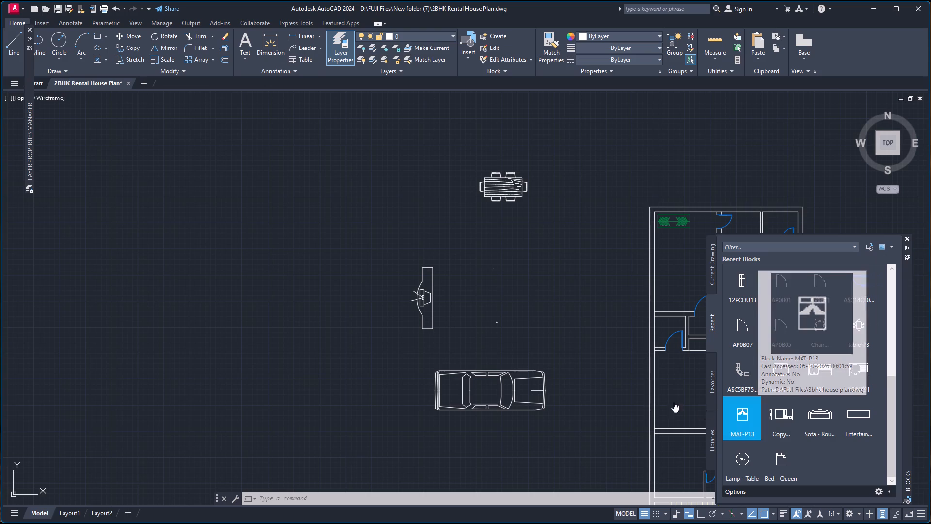
{"action": "left_click_drag", "start_coordinate": [674, 402], "coordinate": [541, 296]}
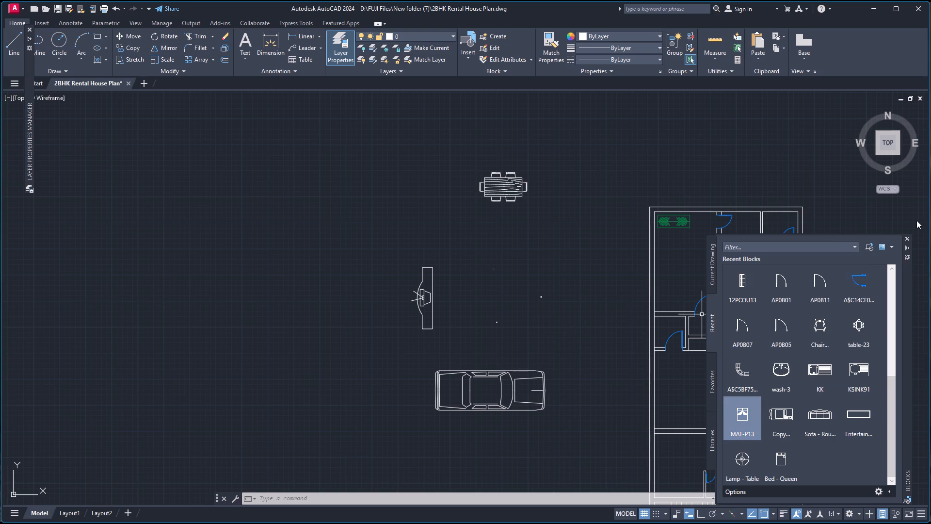
{"action": "left_click", "coordinate": [906, 239]}
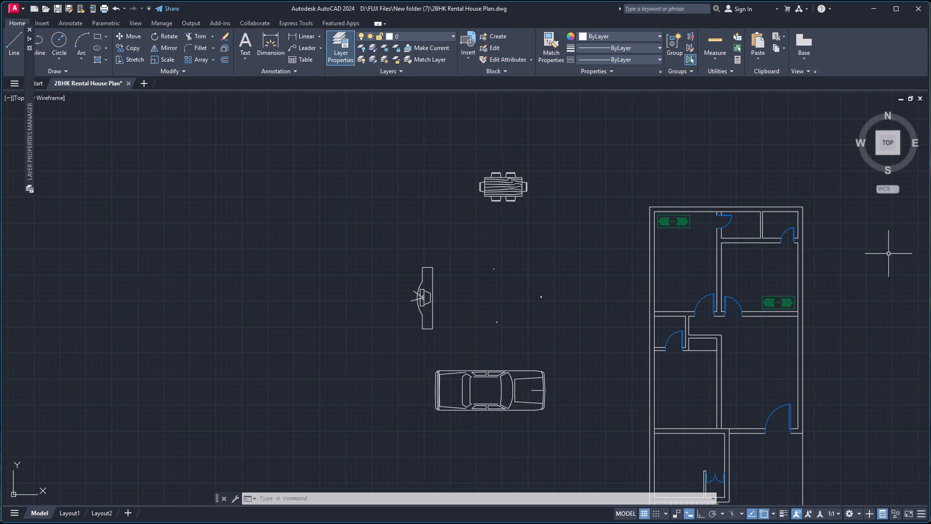
Delete the two stray blue double-door blocks lying outside the house plan, to its right.
{"action": "scroll", "coordinate": [273, 306], "scroll_direction": "down", "scroll_amount": 4}
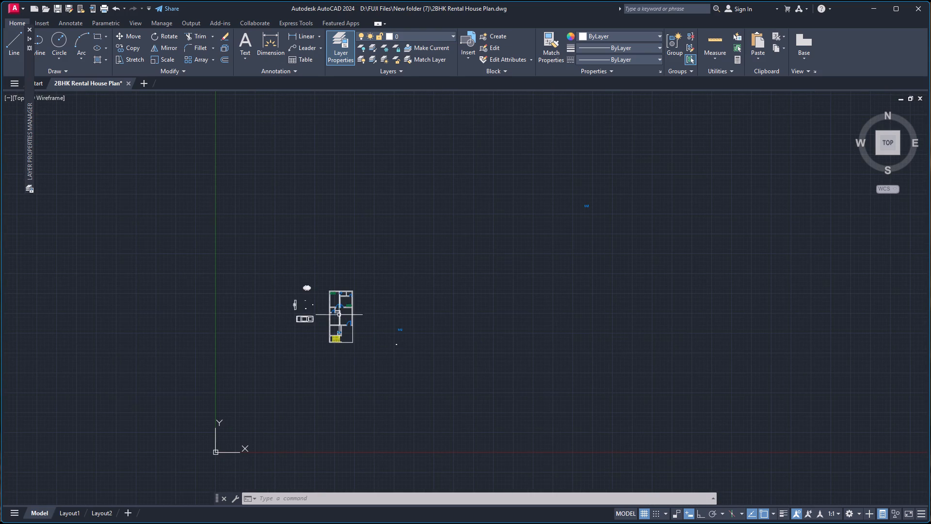
{"action": "scroll", "coordinate": [482, 278], "scroll_direction": "up", "scroll_amount": 2}
{"action": "scroll", "coordinate": [722, 123], "scroll_direction": "up", "scroll_amount": 2}
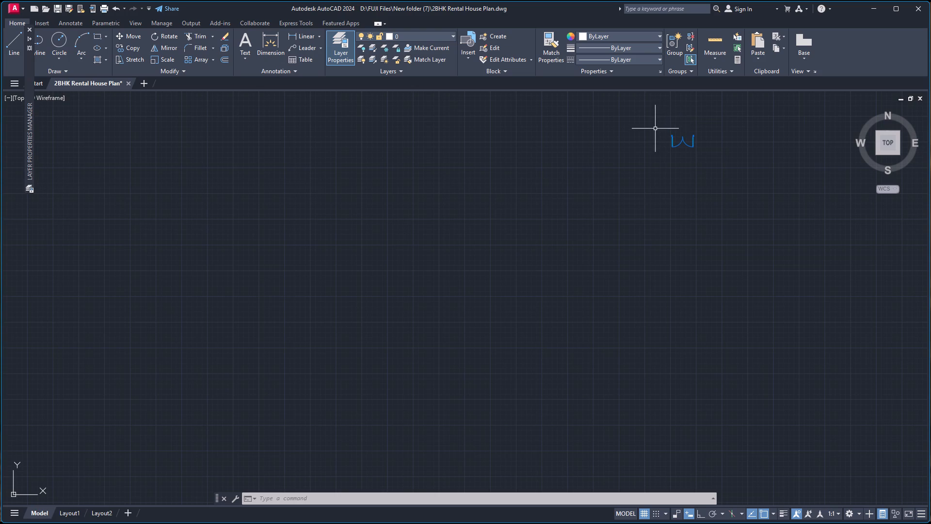
{"action": "left_click", "coordinate": [664, 129]}
{"action": "left_click", "coordinate": [717, 185]}
{"action": "key", "text": "Delete"}
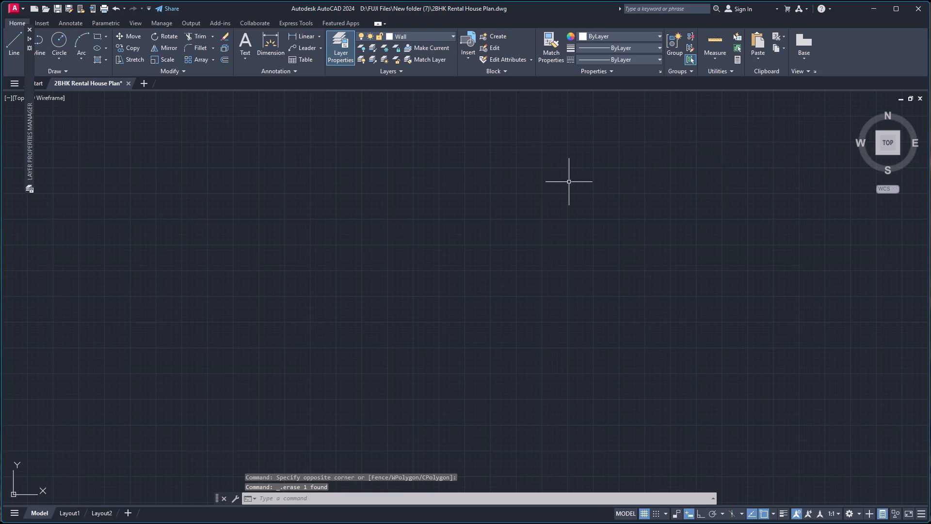
{"action": "scroll", "coordinate": [336, 196], "scroll_direction": "down", "scroll_amount": 4}
{"action": "scroll", "coordinate": [165, 303], "scroll_direction": "up", "scroll_amount": 4}
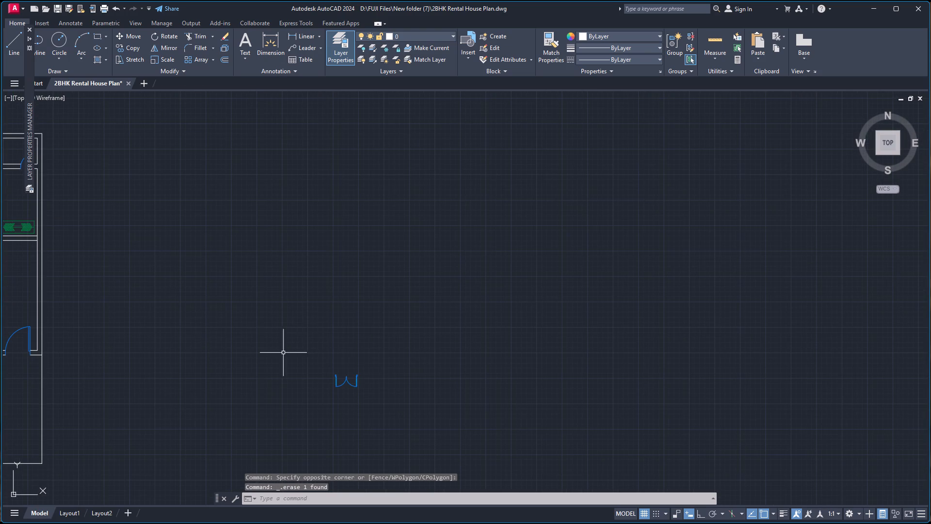
{"action": "left_click", "coordinate": [295, 348]}
{"action": "left_click", "coordinate": [376, 406]}
{"action": "key", "text": "Delete"}
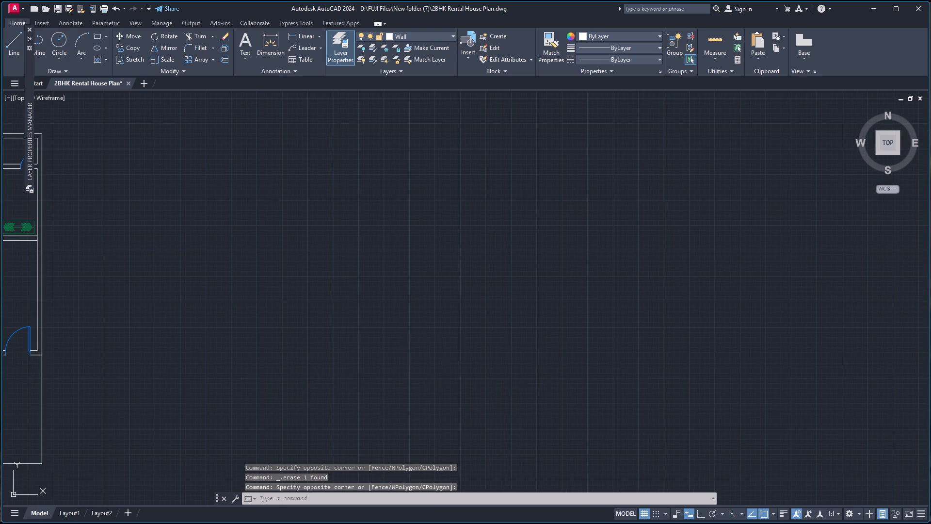
Rotate the dining set block 90 degrees about its centre with Ortho on.
{"action": "scroll", "coordinate": [209, 324], "scroll_direction": "down", "scroll_amount": 4}
{"action": "scroll", "coordinate": [110, 306], "scroll_direction": "up", "scroll_amount": 4}
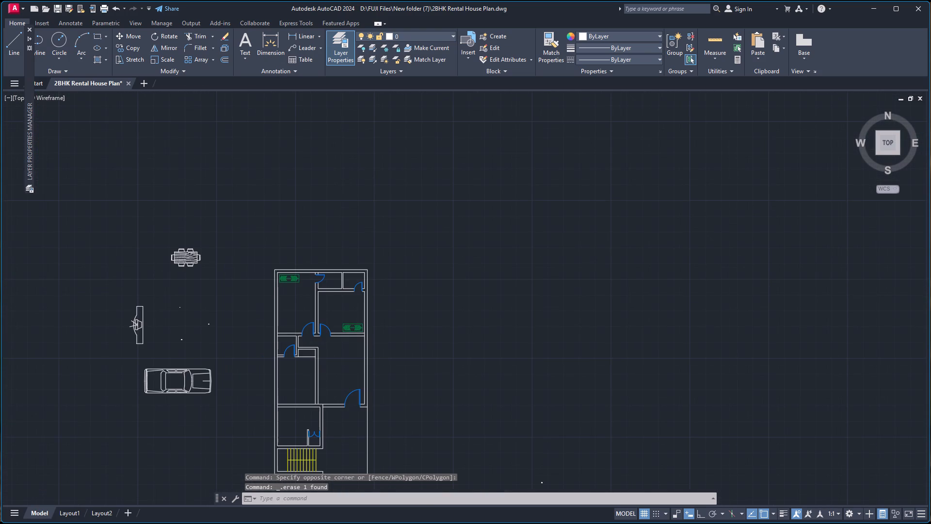
{"action": "left_click", "coordinate": [133, 295]}
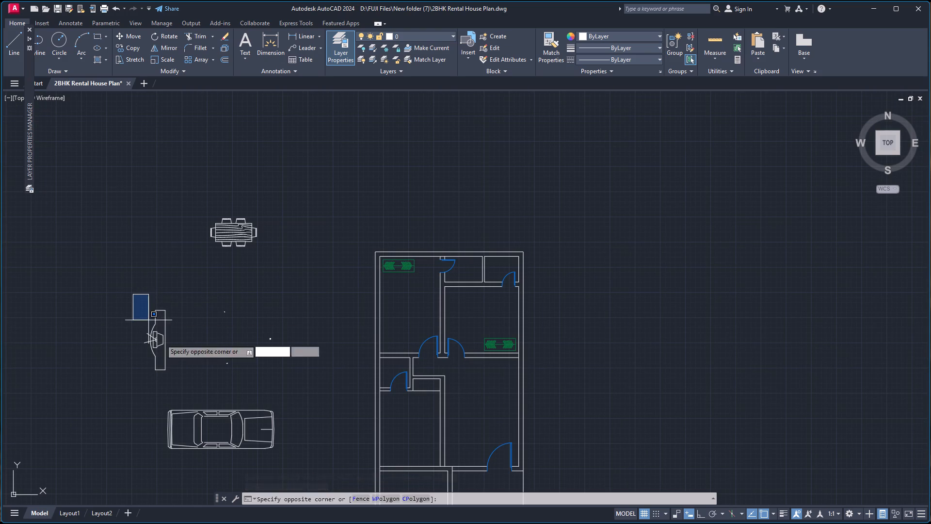
{"action": "left_click", "coordinate": [128, 269]}
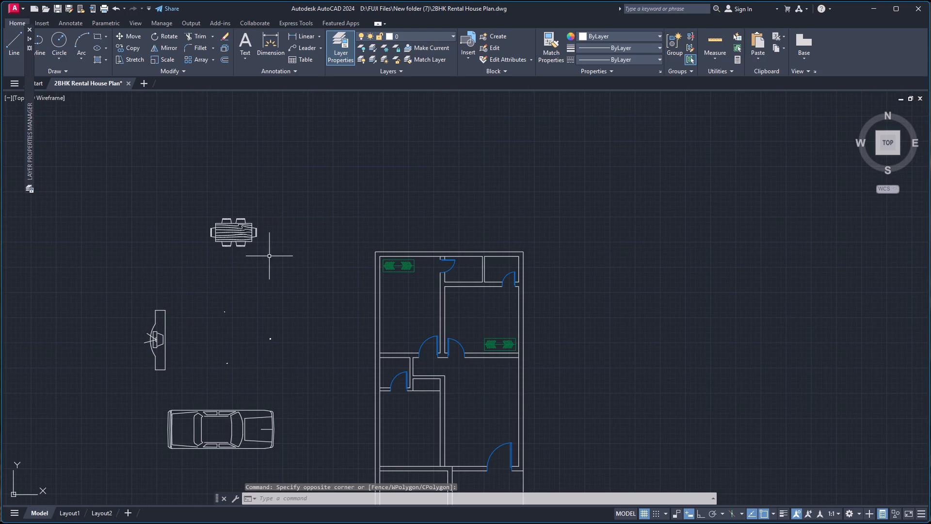
{"action": "left_click", "coordinate": [235, 229]}
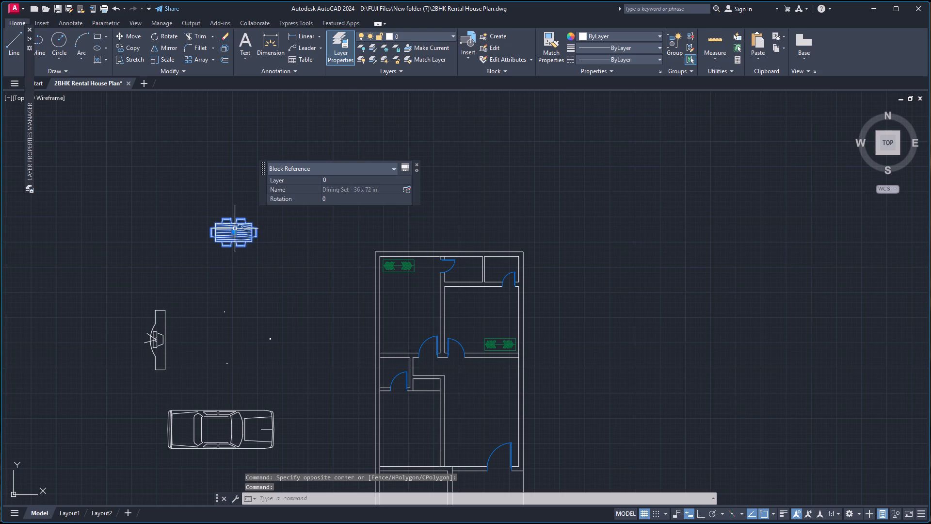
{"action": "type", "text": "ro"}
{"action": "key", "text": "Return"}
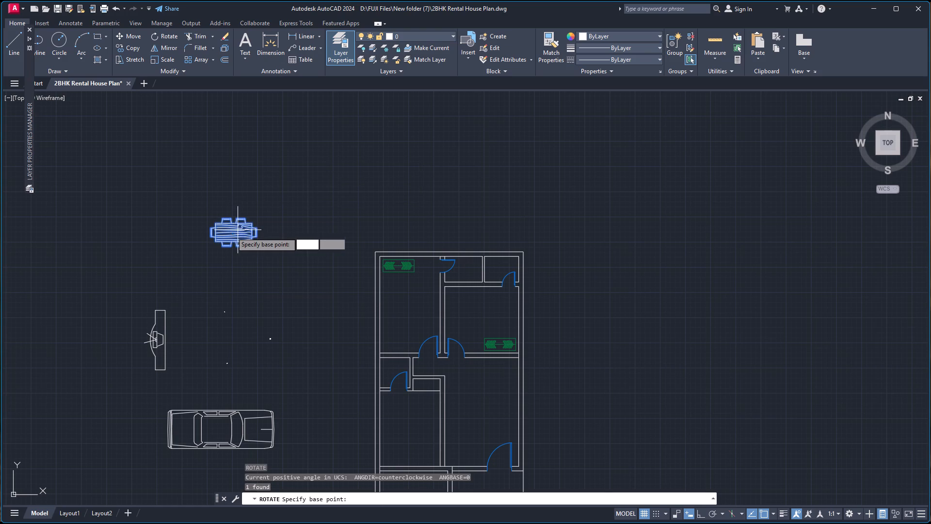
{"action": "left_click", "coordinate": [231, 232]}
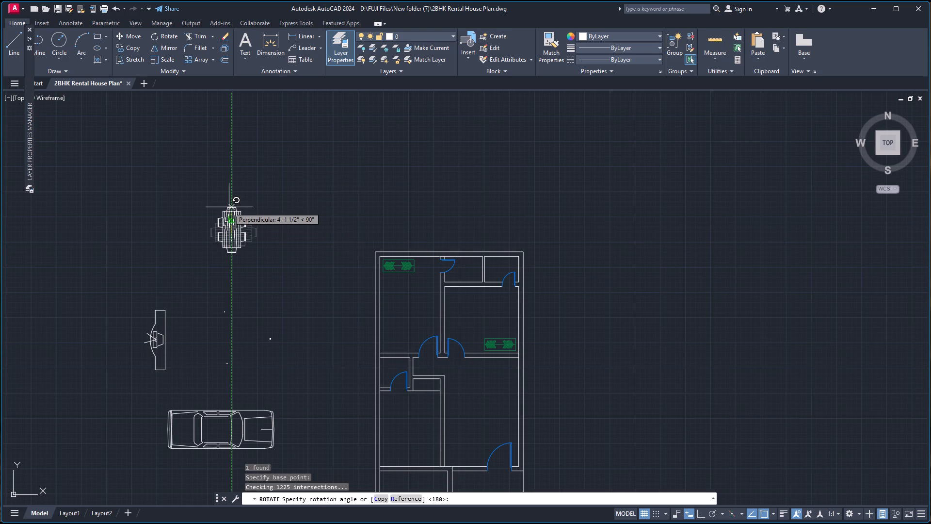
{"action": "key", "text": "F8"}
{"action": "left_click", "coordinate": [232, 197]}
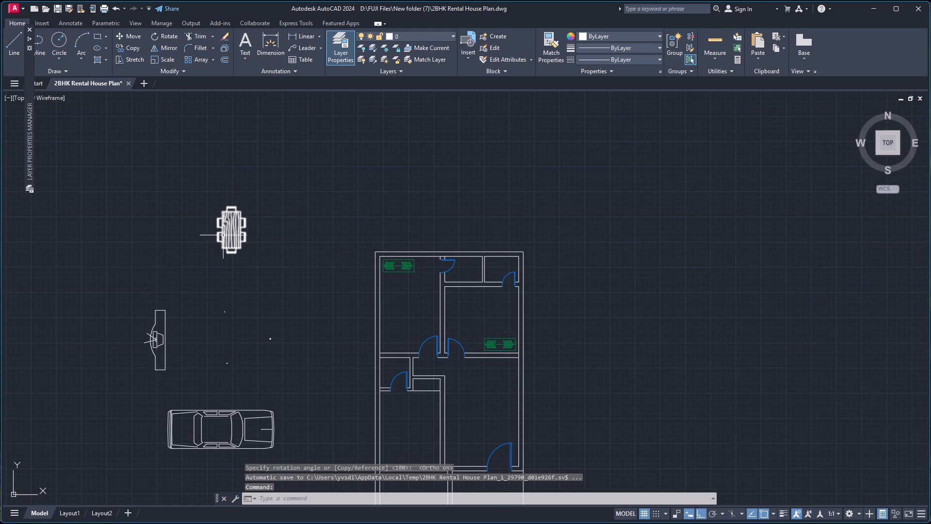
Copy the rotated dining set with Ortho off into the house plan's left-hand middle room, below the small room with a door.
{"action": "left_click", "coordinate": [228, 227]}
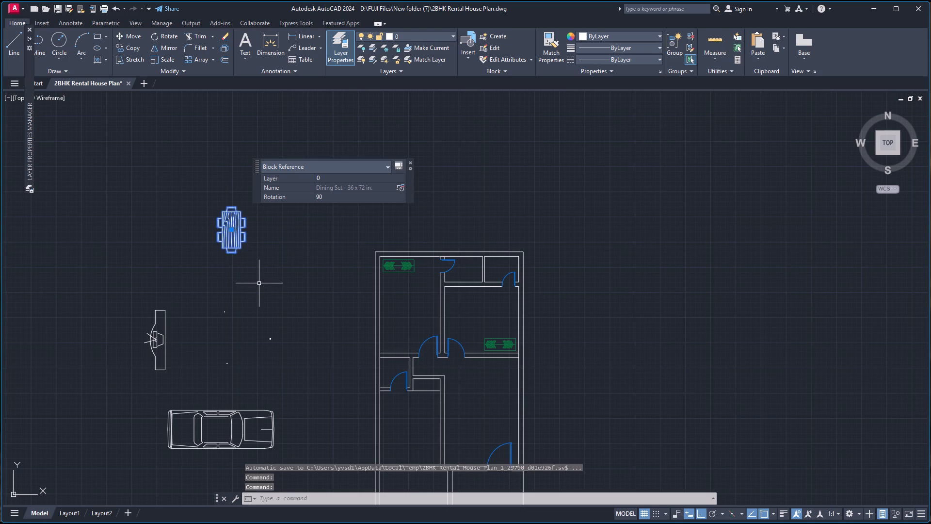
{"action": "key", "text": "c"}
{"action": "key", "text": "o"}
{"action": "key", "text": "Return"}
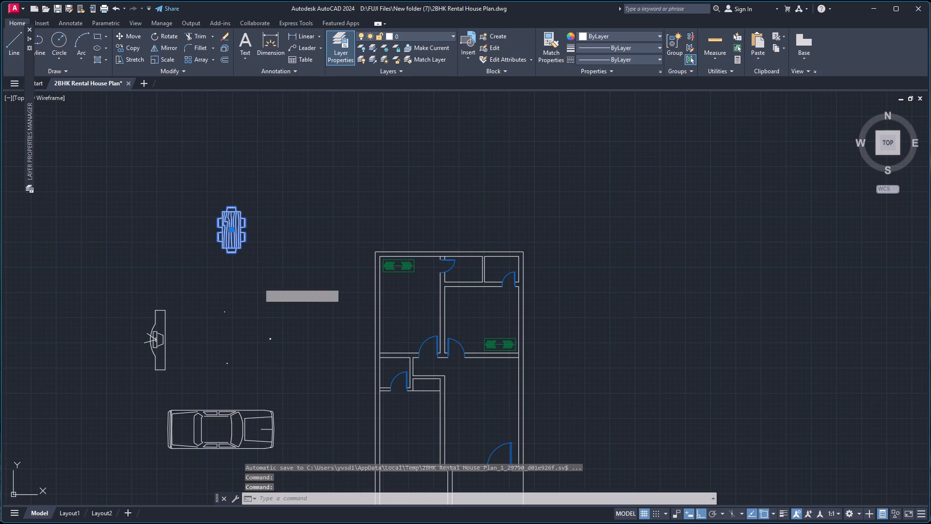
{"action": "left_click", "coordinate": [232, 230]}
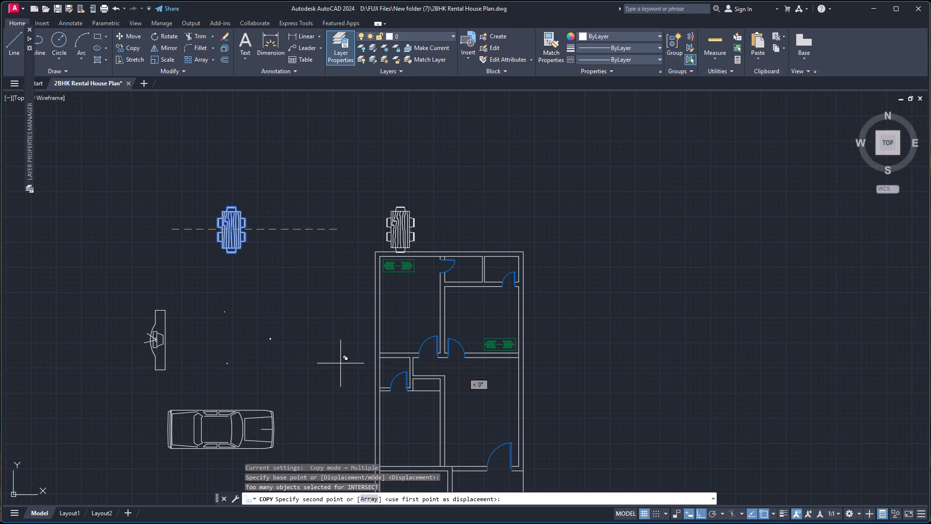
{"action": "scroll", "coordinate": [353, 387], "scroll_direction": "down", "scroll_amount": 2}
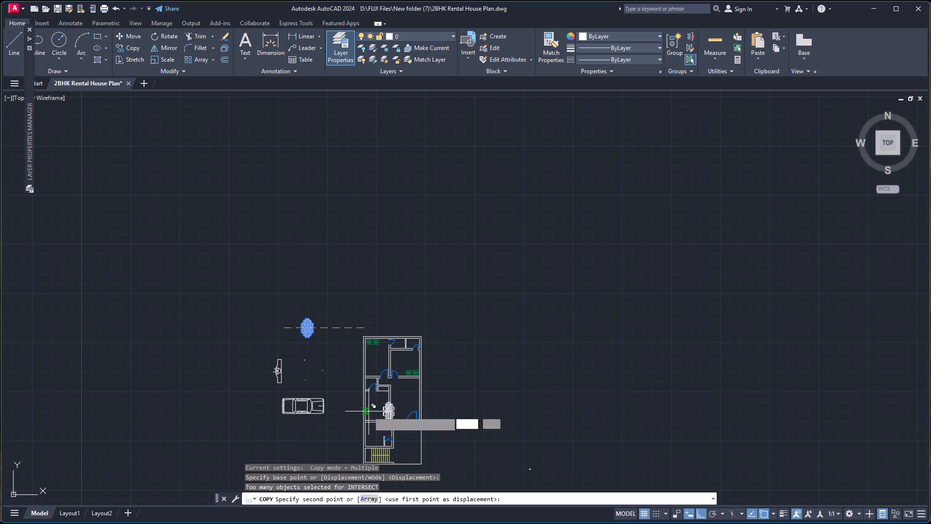
{"action": "key", "text": "F8"}
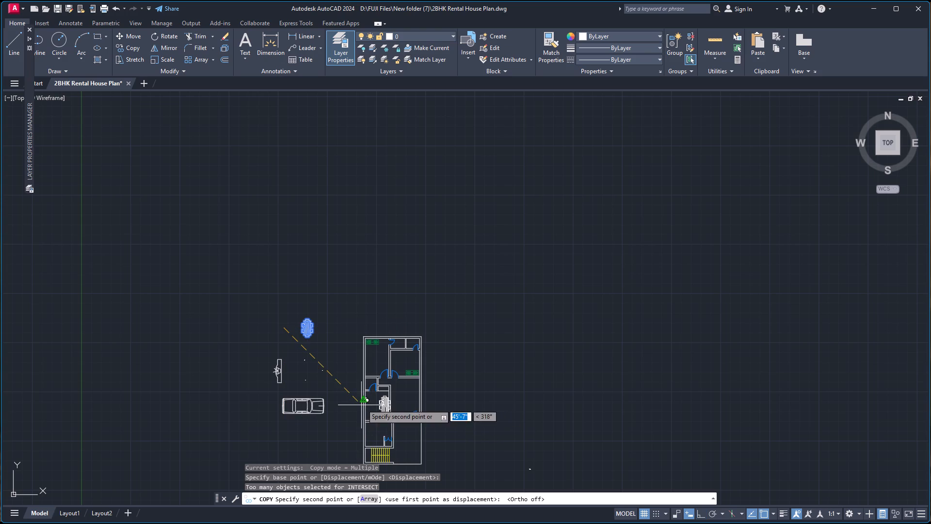
{"action": "scroll", "coordinate": [347, 408], "scroll_direction": "up", "scroll_amount": 2}
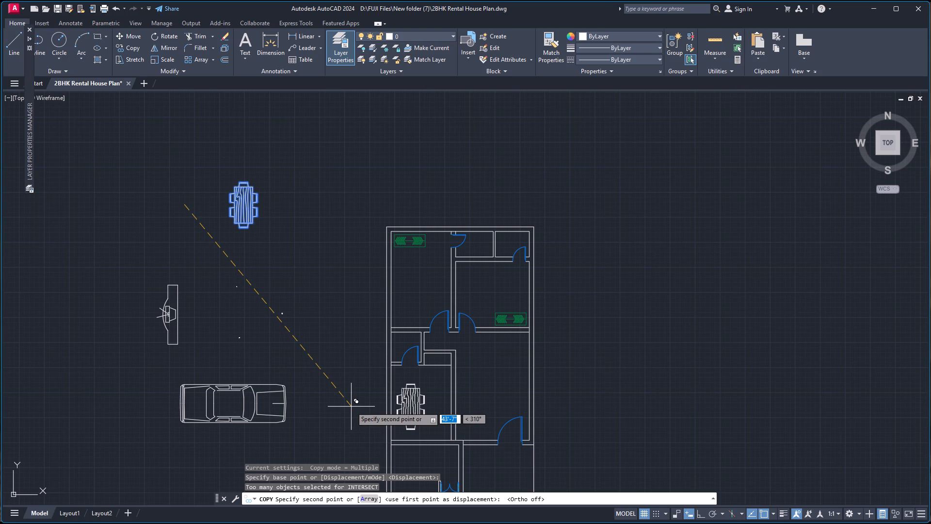
{"action": "left_click", "coordinate": [351, 408]}
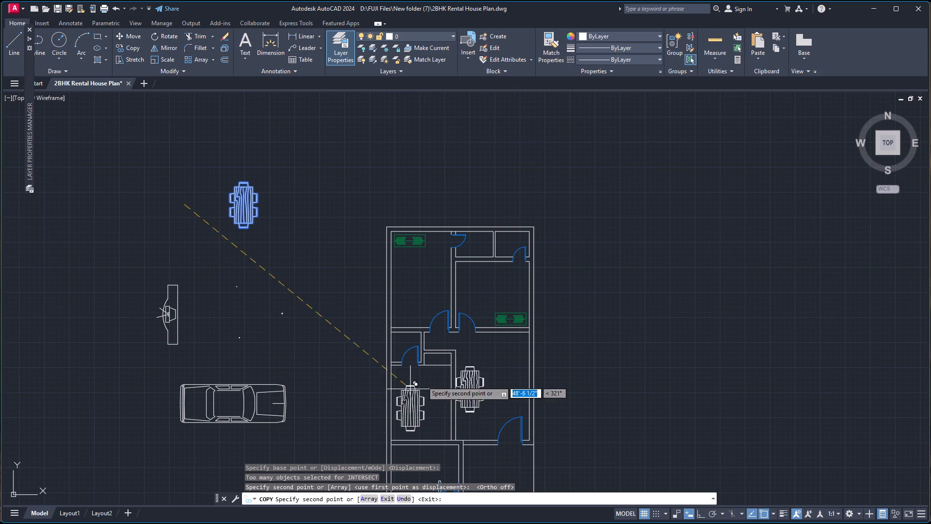
{"action": "key", "text": "Escape"}
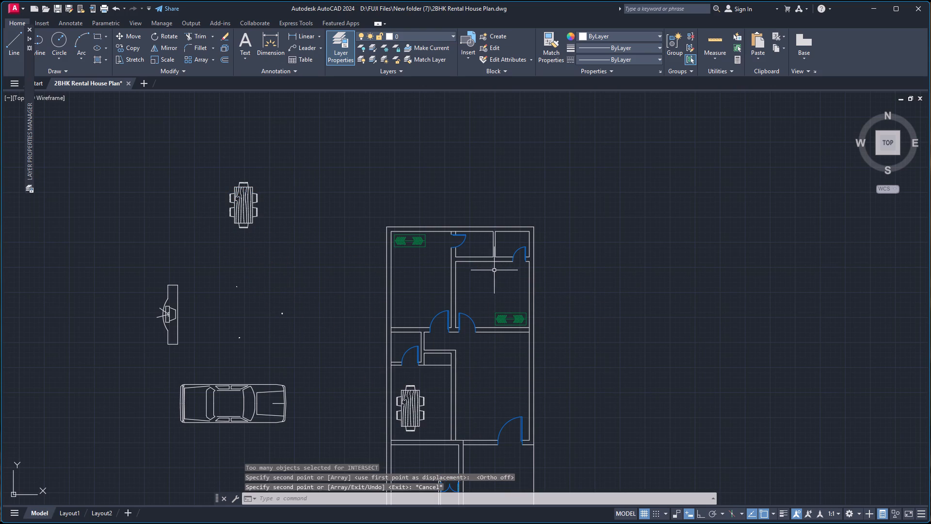
Delete the original dining set block lying outside the house plan, to its upper left.
{"action": "scroll", "coordinate": [446, 263], "scroll_direction": "down", "scroll_amount": 1}
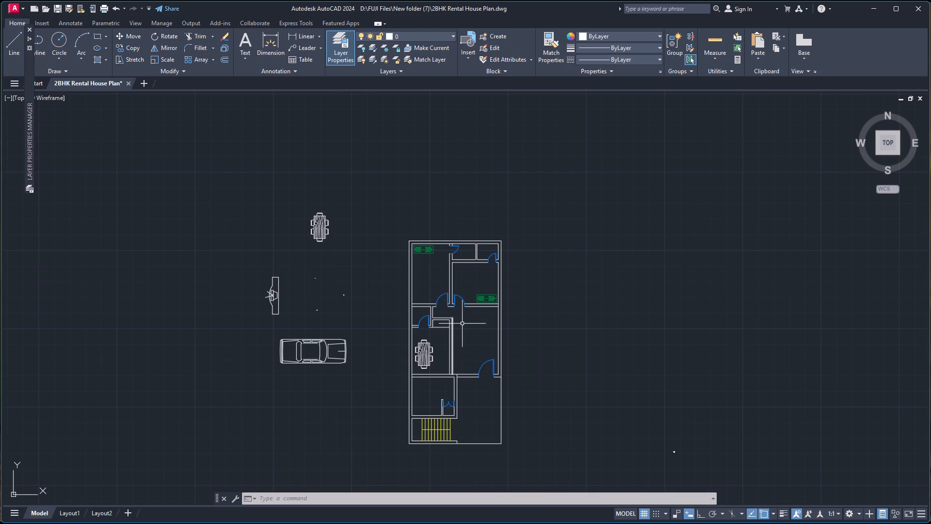
{"action": "left_click", "coordinate": [303, 200]}
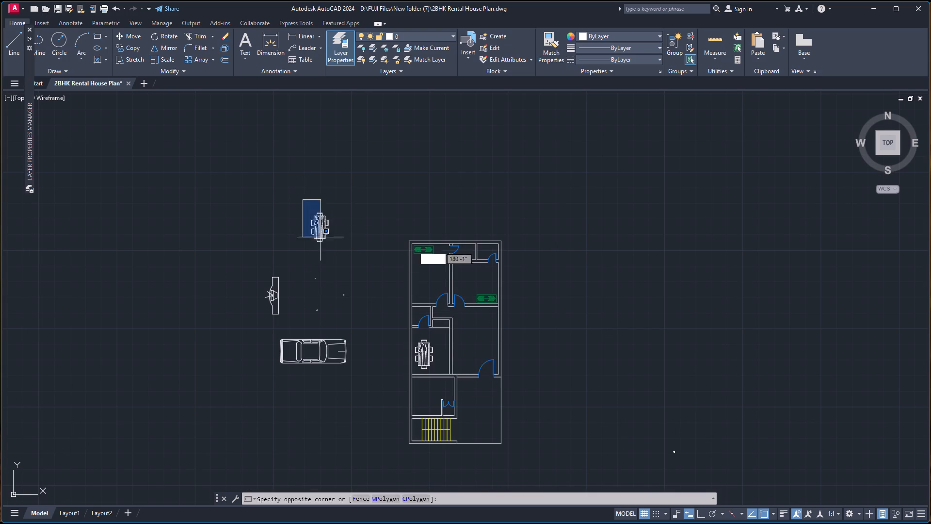
{"action": "left_click", "coordinate": [338, 262]}
{"action": "key", "text": "Delete"}
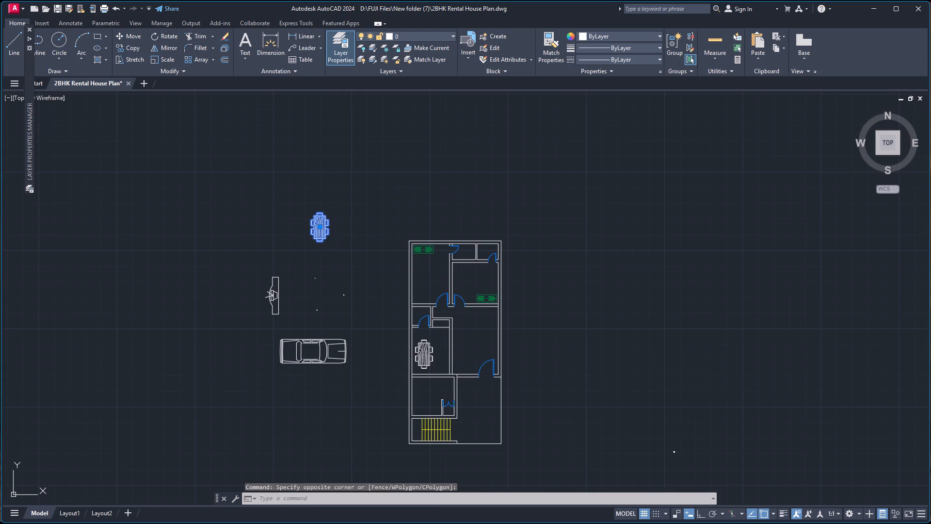
Enlarge the tiny toilet-1 block outside the plan by eye, scaling it from the midpoint of its tank's back edge.
{"action": "scroll", "coordinate": [318, 274], "scroll_direction": "up", "scroll_amount": 8}
{"action": "scroll", "coordinate": [257, 320], "scroll_direction": "up", "scroll_amount": 2}
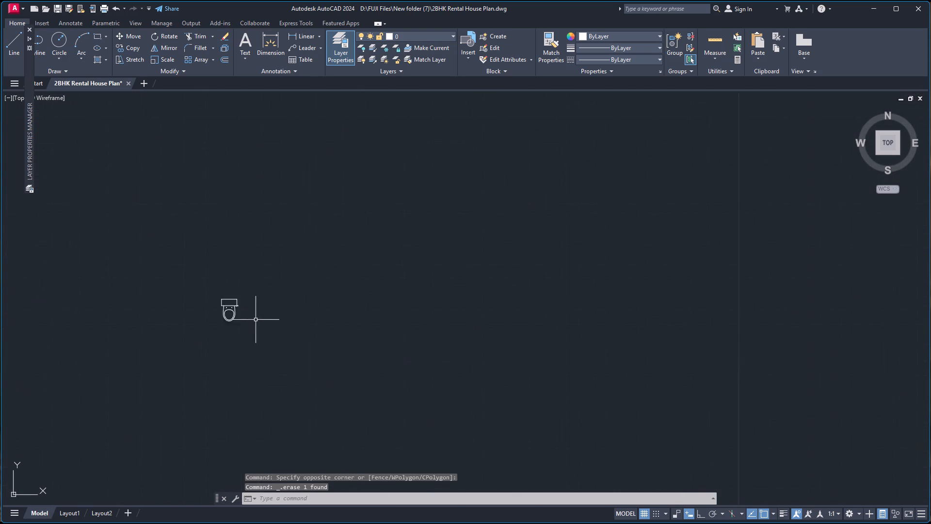
{"action": "scroll", "coordinate": [256, 320], "scroll_direction": "up", "scroll_amount": 2}
{"action": "left_click", "coordinate": [127, 232]}
{"action": "left_click", "coordinate": [232, 345]}
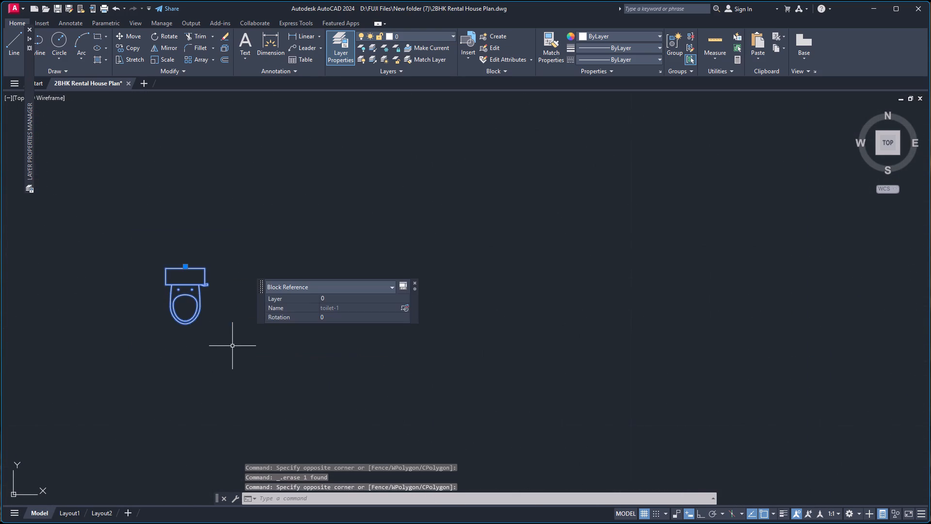
{"action": "type", "text": "sc"}
{"action": "key", "text": "Return"}
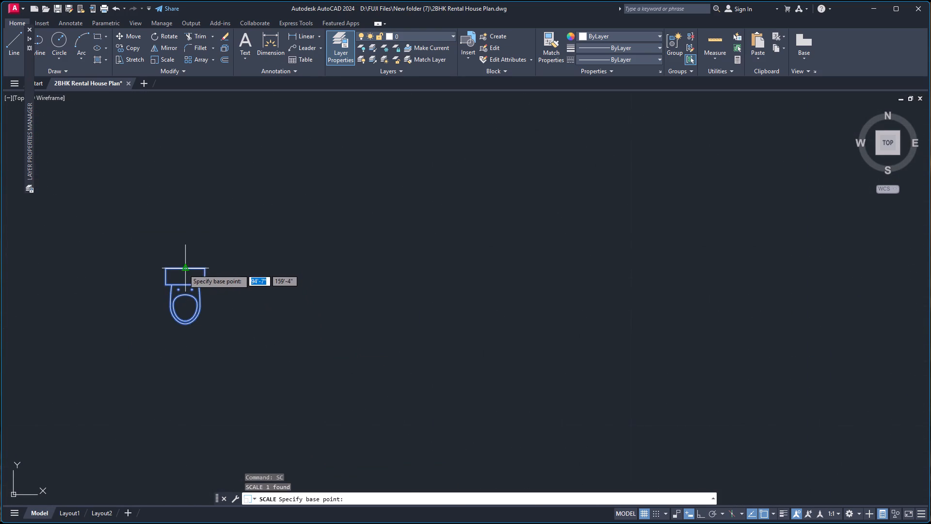
{"action": "left_click", "coordinate": [183, 269]}
{"action": "scroll", "coordinate": [196, 268], "scroll_direction": "down", "scroll_amount": 5}
{"action": "scroll", "coordinate": [274, 278], "scroll_direction": "down", "scroll_amount": 5}
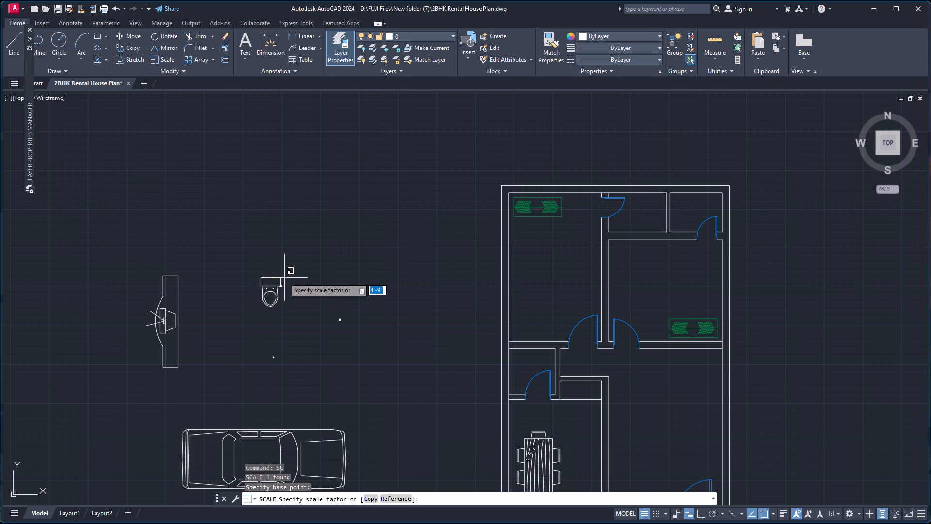
{"action": "left_click", "coordinate": [284, 278]}
Rotate the toilet block to 270 degrees about its tank's back midpoint with Ortho on, so the bowl faces left.
{"action": "left_click", "coordinate": [274, 278]}
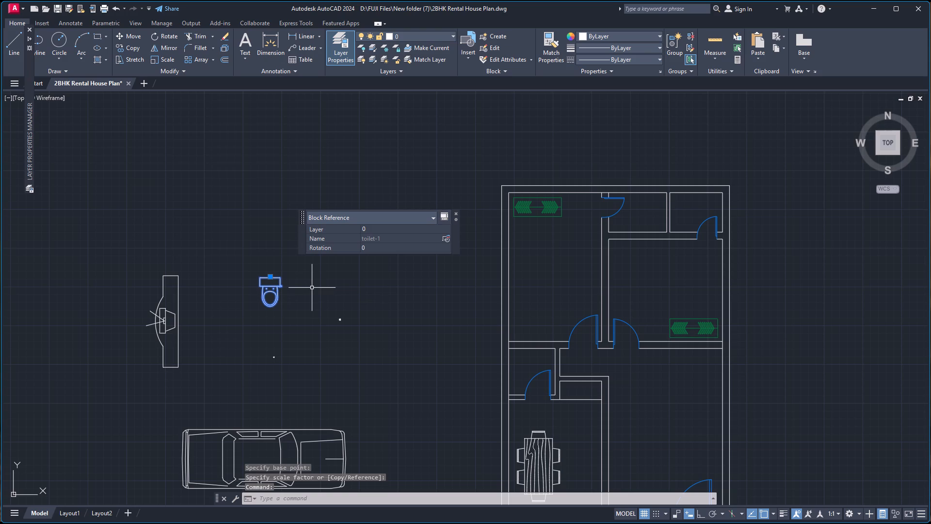
{"action": "type", "text": "ro"}
{"action": "key", "text": "Return"}
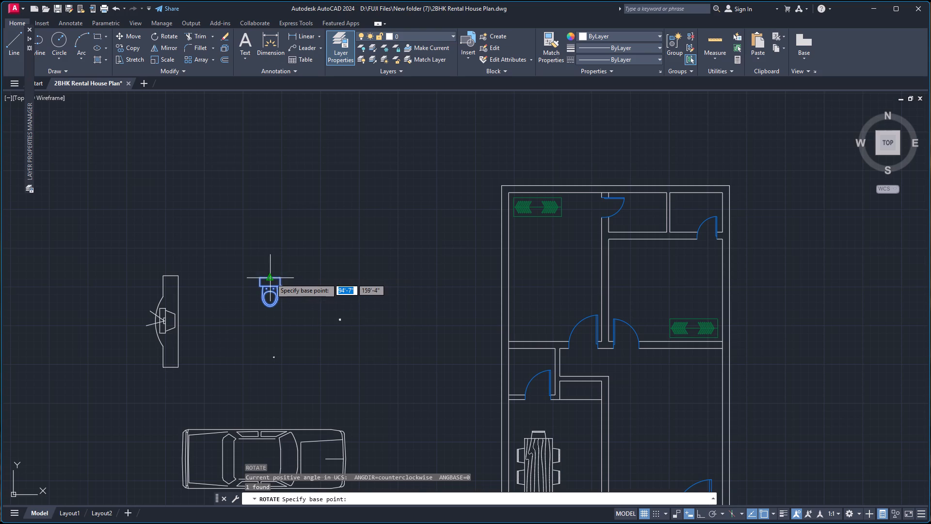
{"action": "left_click", "coordinate": [271, 278]}
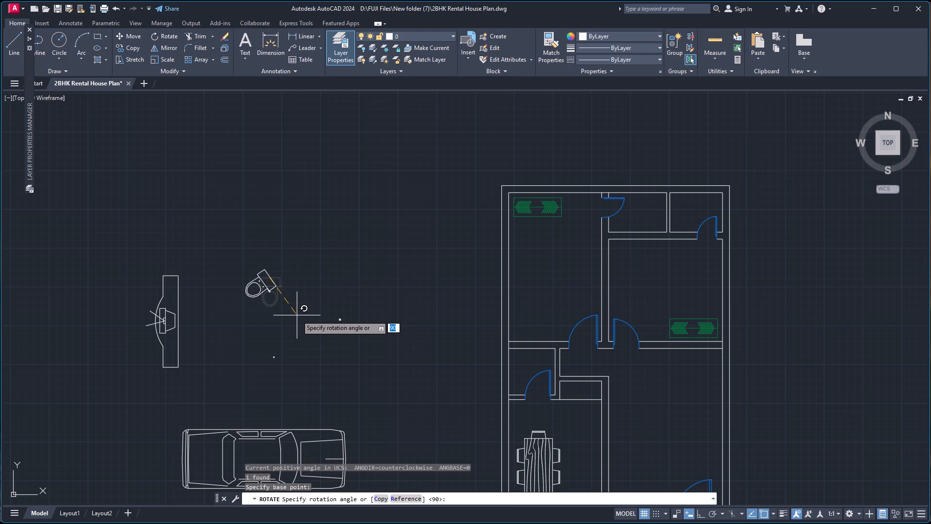
{"action": "key", "text": "F8"}
{"action": "left_click", "coordinate": [287, 320]}
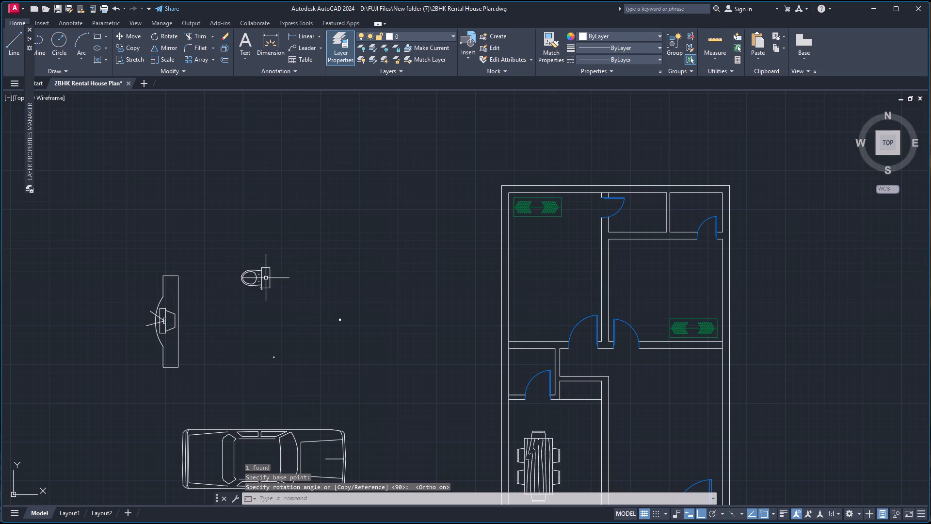
Move the toilet by its tank's back midpoint onto the midpoint of the partition between the two top bathrooms, inside the left bathroom.
{"action": "left_click", "coordinate": [269, 278]}
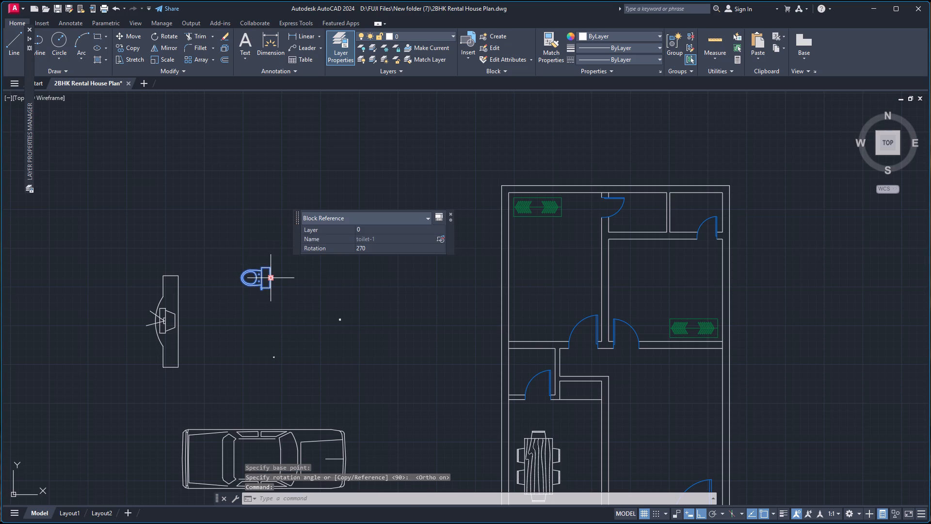
{"action": "key", "text": "m"}
{"action": "key", "text": "Return"}
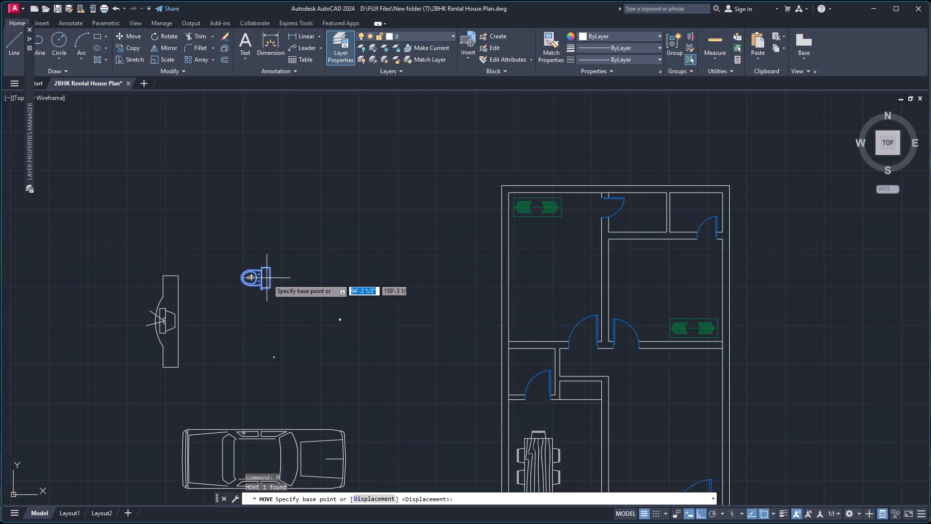
{"action": "left_click", "coordinate": [270, 278]}
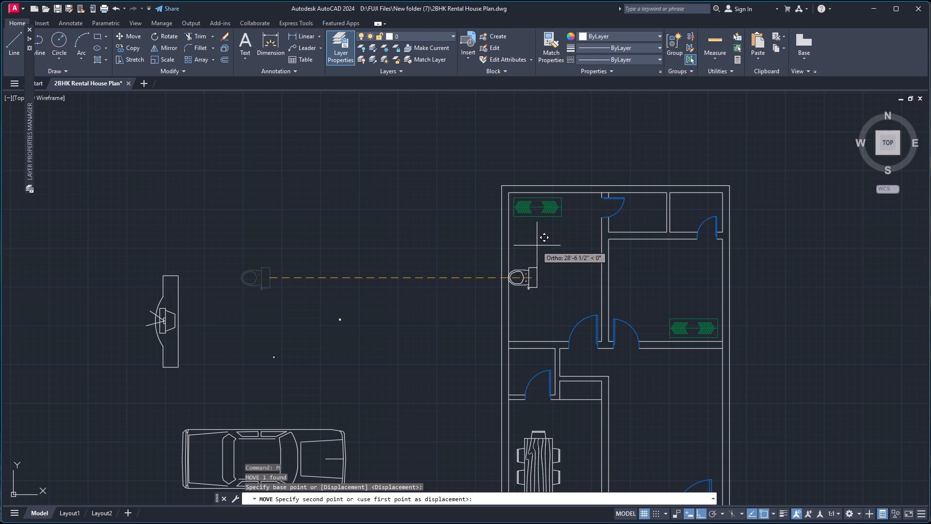
{"action": "scroll", "coordinate": [572, 230], "scroll_direction": "down", "scroll_amount": 2}
{"action": "scroll", "coordinate": [604, 224], "scroll_direction": "up", "scroll_amount": 3}
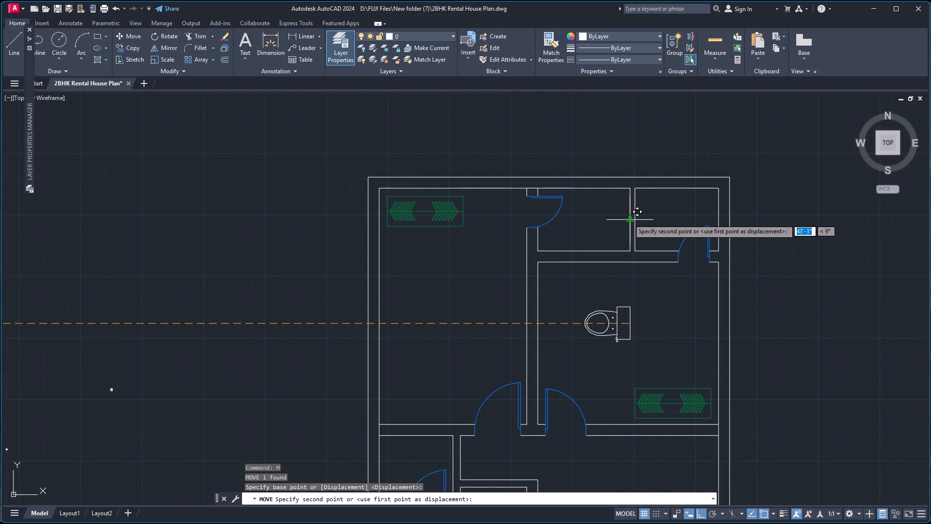
{"action": "left_click", "coordinate": [628, 219]}
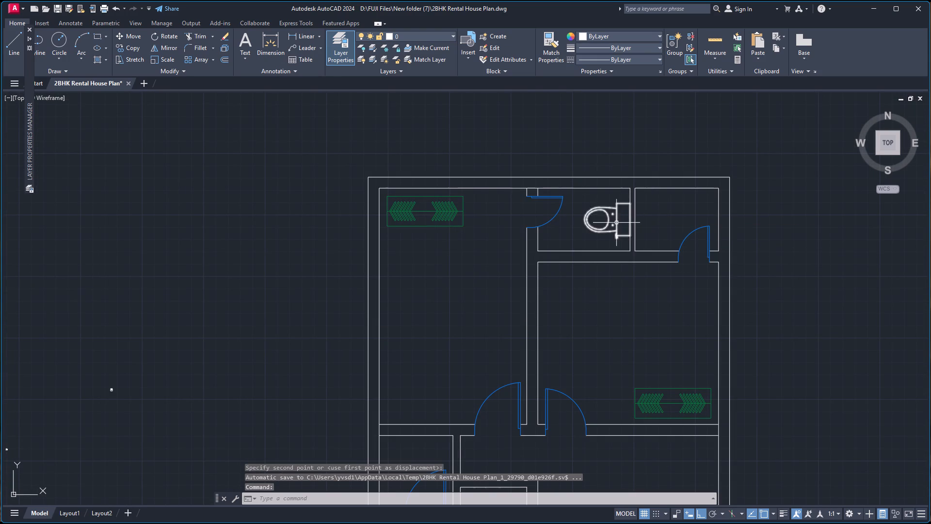
Mirror the toilet about a vertical line along the partition's right face into the right bathroom, keeping the source block.
{"action": "left_click", "coordinate": [616, 223]}
{"action": "key", "text": "m"}
{"action": "key", "text": "i"}
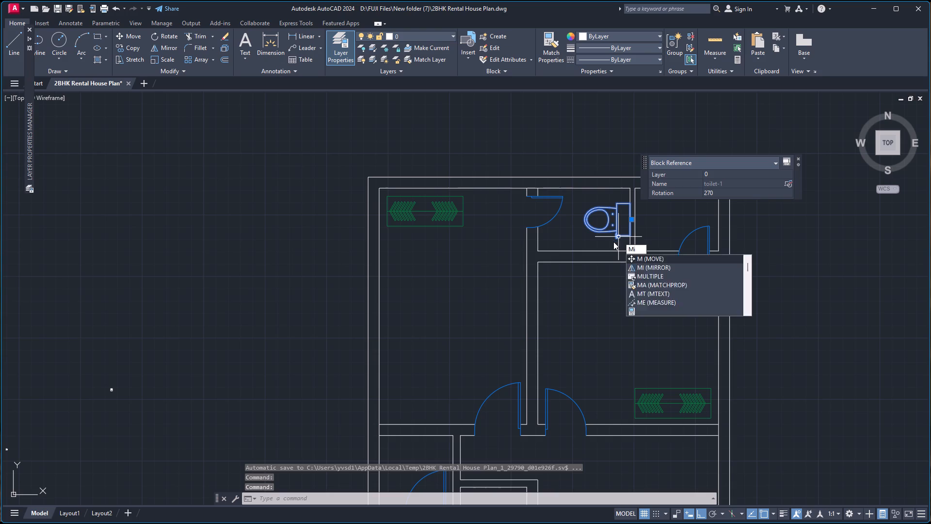
{"action": "key", "text": "Return"}
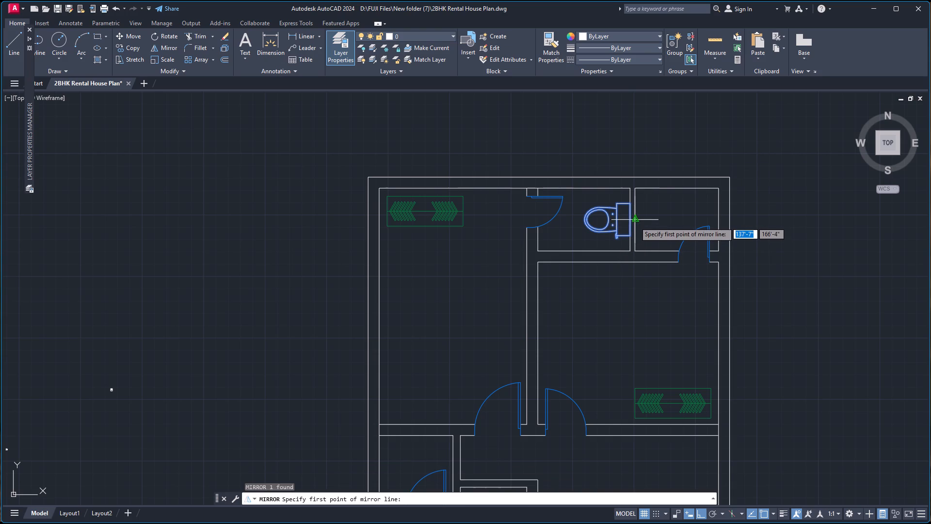
{"action": "left_click", "coordinate": [635, 222]}
{"action": "left_click", "coordinate": [634, 202]}
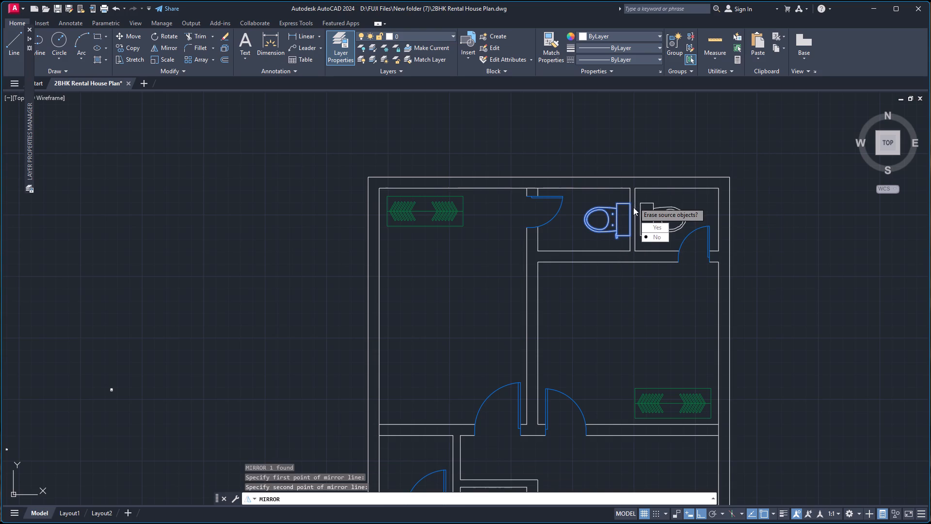
{"action": "left_click_drag", "start_coordinate": [651, 238], "coordinate": [634, 202]}
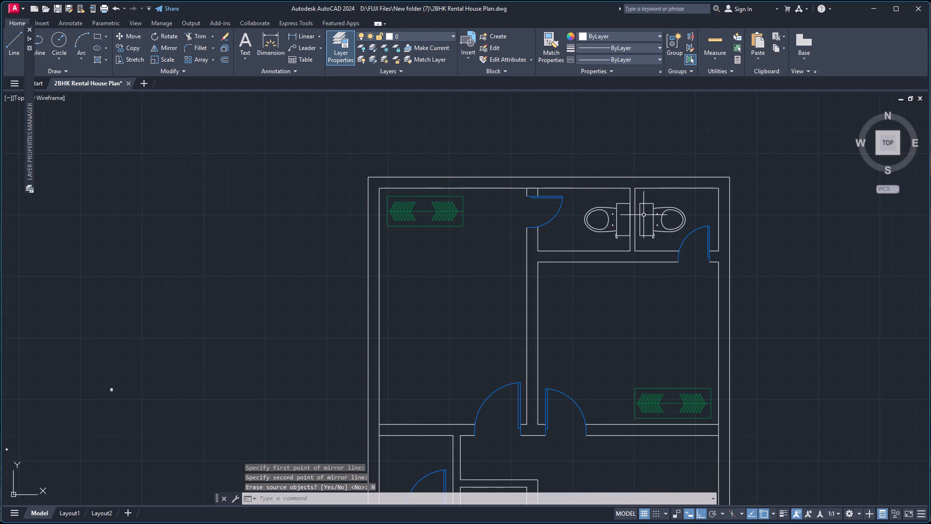
Move the mirrored toilet by its tank's back midpoint flush against the right face of the bathroom partition.
{"action": "left_click", "coordinate": [640, 217]}
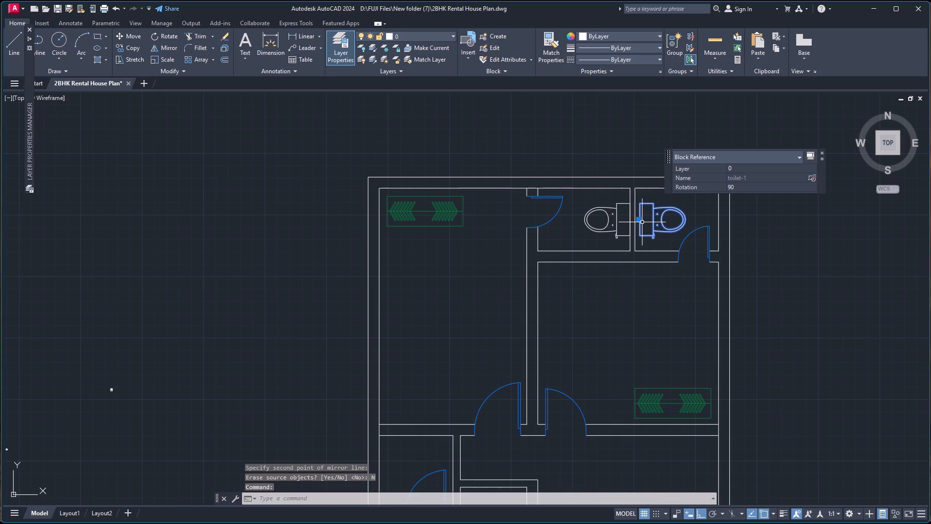
{"action": "key", "text": "m"}
{"action": "key", "text": "Return"}
{"action": "scroll", "coordinate": [640, 221], "scroll_direction": "up", "scroll_amount": 4}
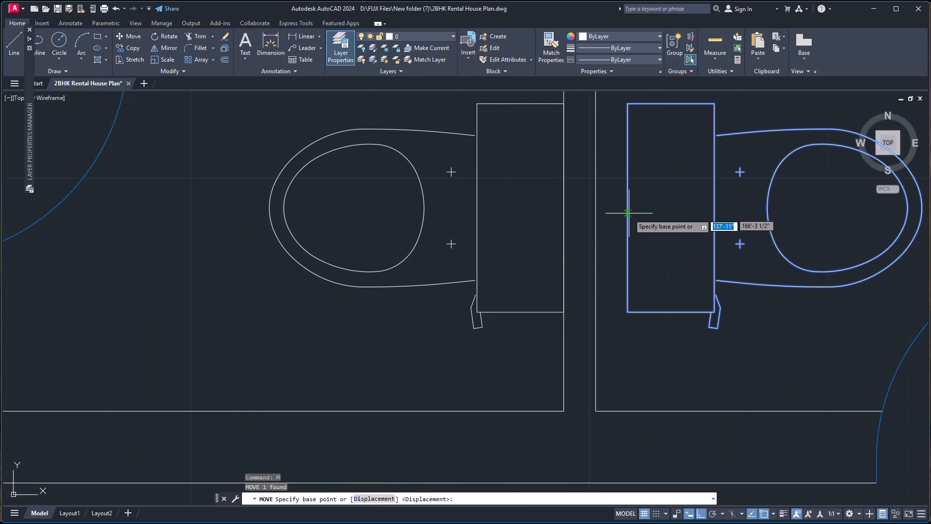
{"action": "scroll", "coordinate": [626, 232], "scroll_direction": "down", "scroll_amount": 2}
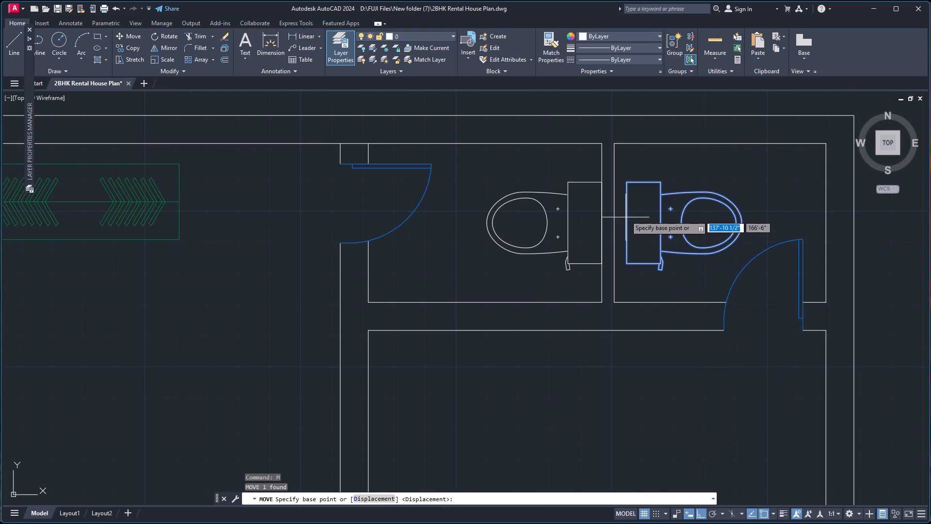
{"action": "left_click", "coordinate": [626, 224]}
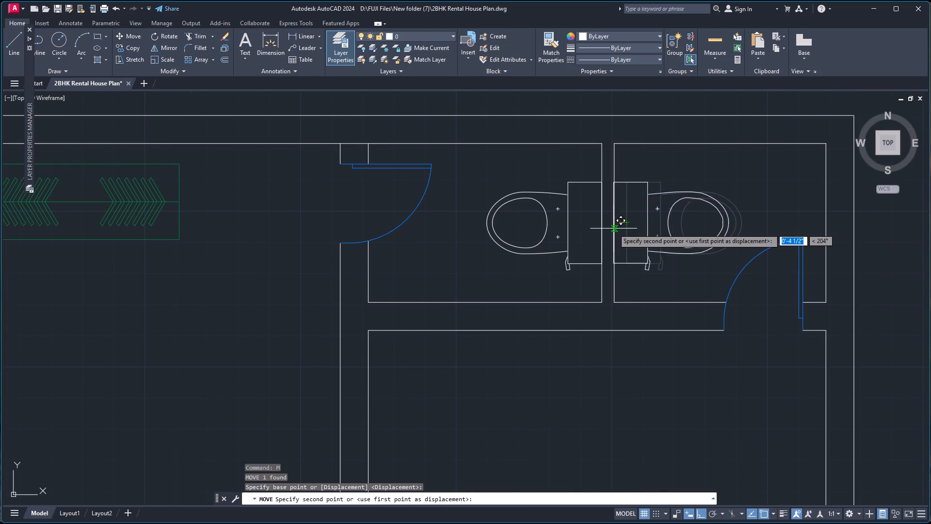
{"action": "scroll", "coordinate": [613, 229], "scroll_direction": "up", "scroll_amount": 3}
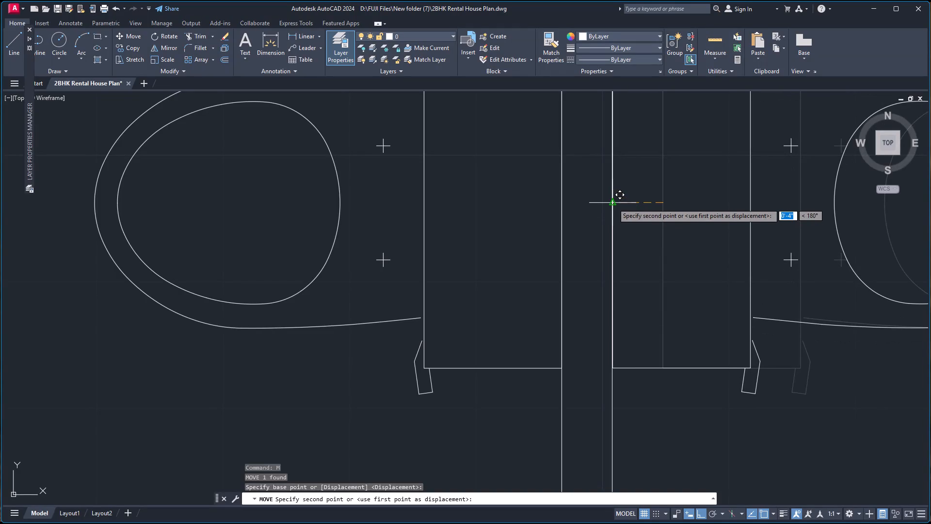
{"action": "left_click", "coordinate": [613, 203]}
{"action": "scroll", "coordinate": [628, 213], "scroll_direction": "down", "scroll_amount": 4}
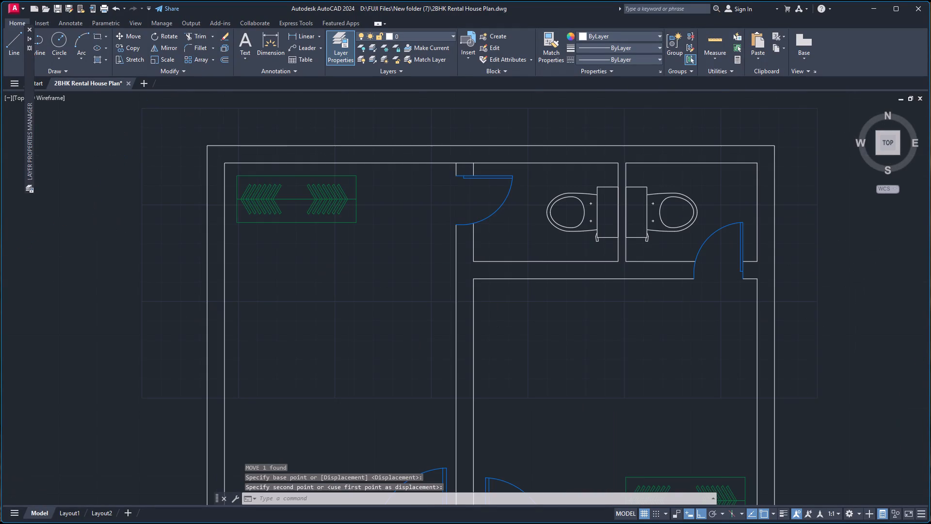
Scale the bed block about the midpoint of its headboard edge, picking a distance of about 2'-7 1/2" above it.
{"action": "scroll", "coordinate": [679, 217], "scroll_direction": "down", "scroll_amount": 2}
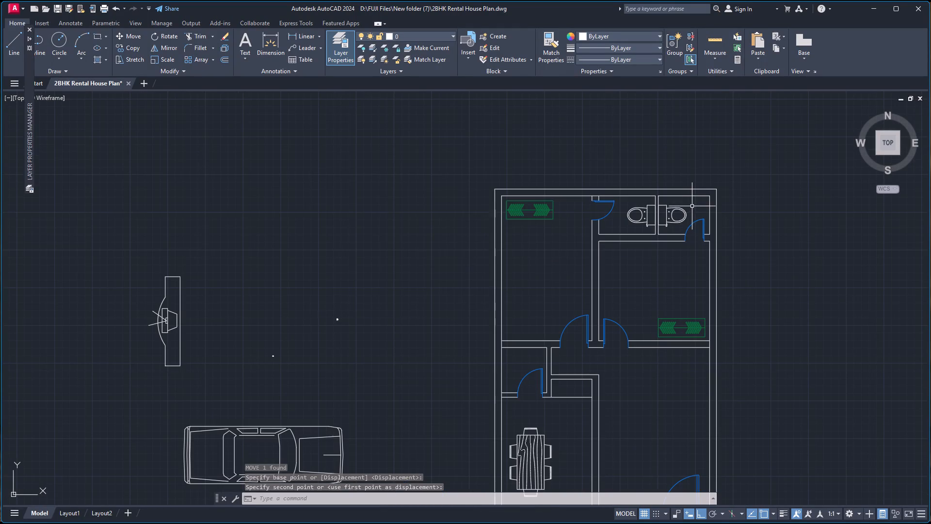
{"action": "scroll", "coordinate": [706, 216], "scroll_direction": "down", "scroll_amount": 1}
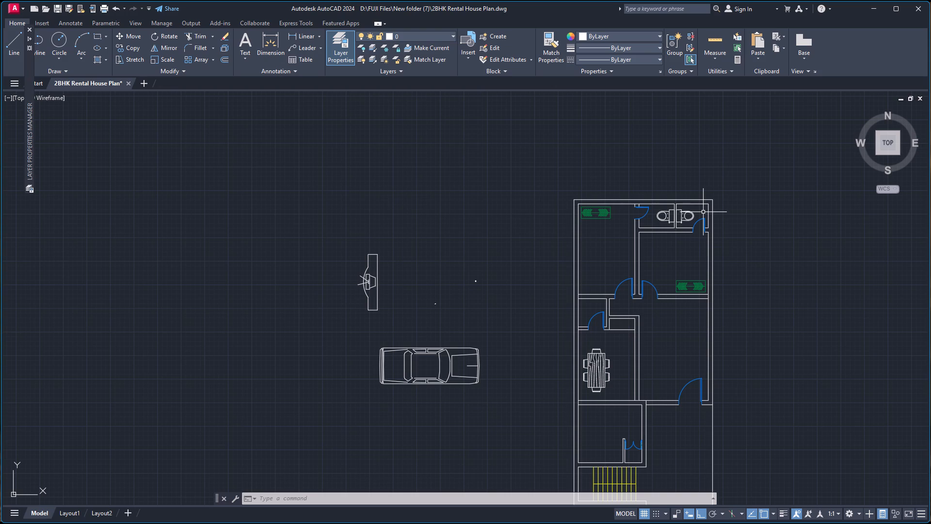
{"action": "scroll", "coordinate": [482, 261], "scroll_direction": "up", "scroll_amount": 2}
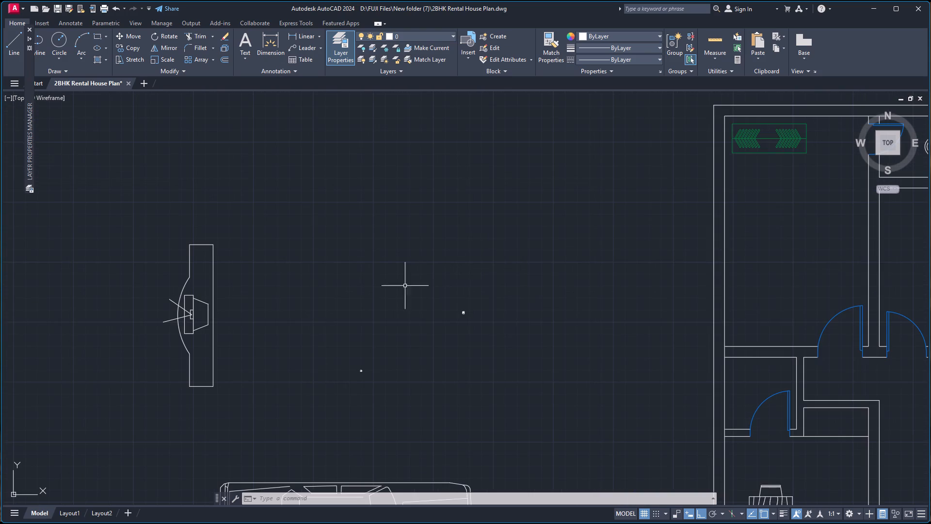
{"action": "scroll", "coordinate": [399, 299], "scroll_direction": "down", "scroll_amount": 2}
{"action": "scroll", "coordinate": [414, 301], "scroll_direction": "up", "scroll_amount": 7}
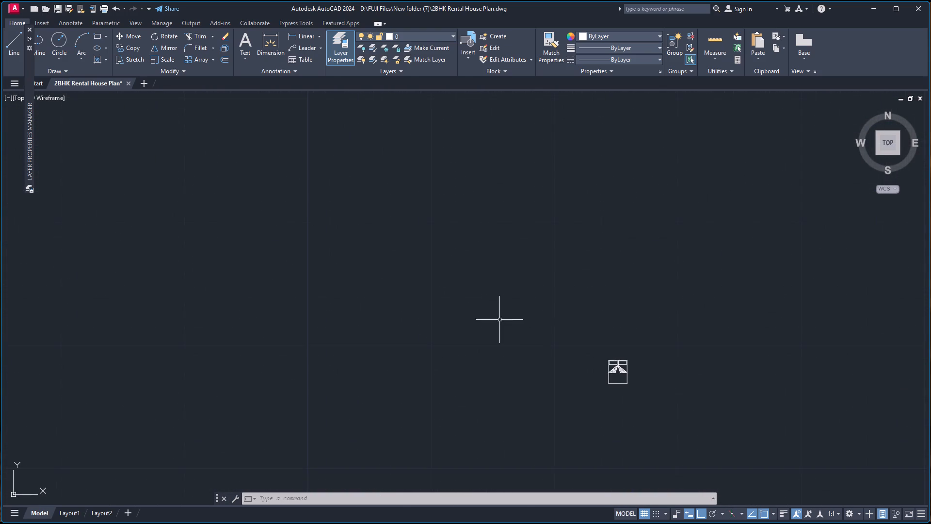
{"action": "scroll", "coordinate": [553, 328], "scroll_direction": "up", "scroll_amount": 1}
{"action": "left_click", "coordinate": [626, 354]}
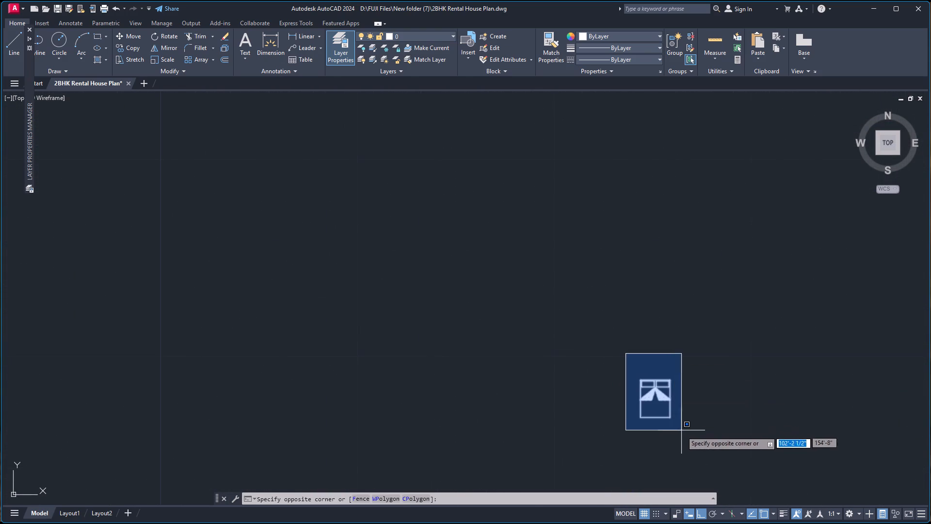
{"action": "left_click", "coordinate": [682, 431]}
{"action": "key", "text": "s"}
{"action": "key", "text": "c"}
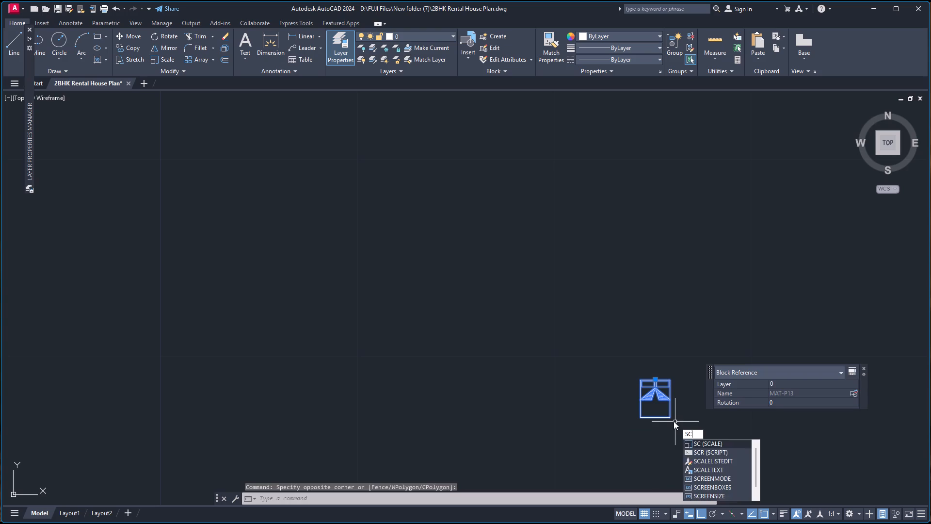
{"action": "key", "text": "Return"}
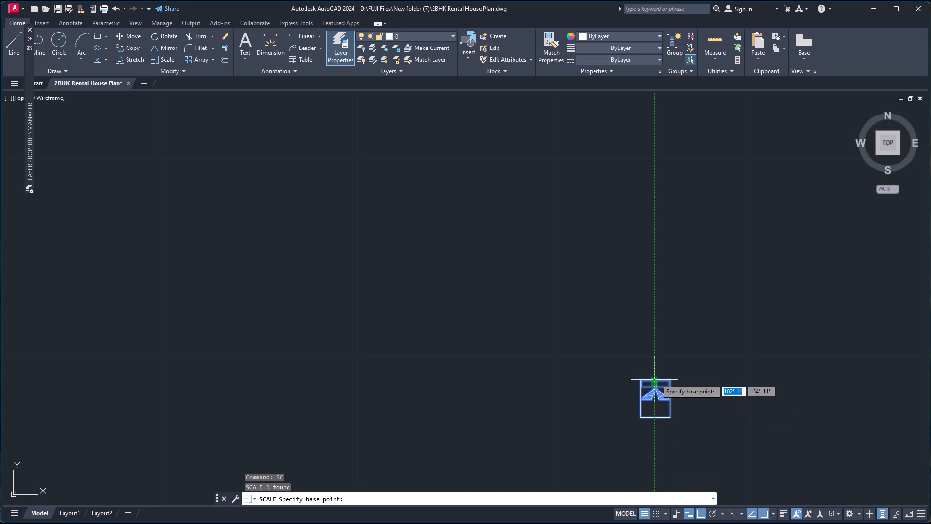
{"action": "left_click", "coordinate": [657, 378]}
{"action": "scroll", "coordinate": [667, 348], "scroll_direction": "down", "scroll_amount": 6}
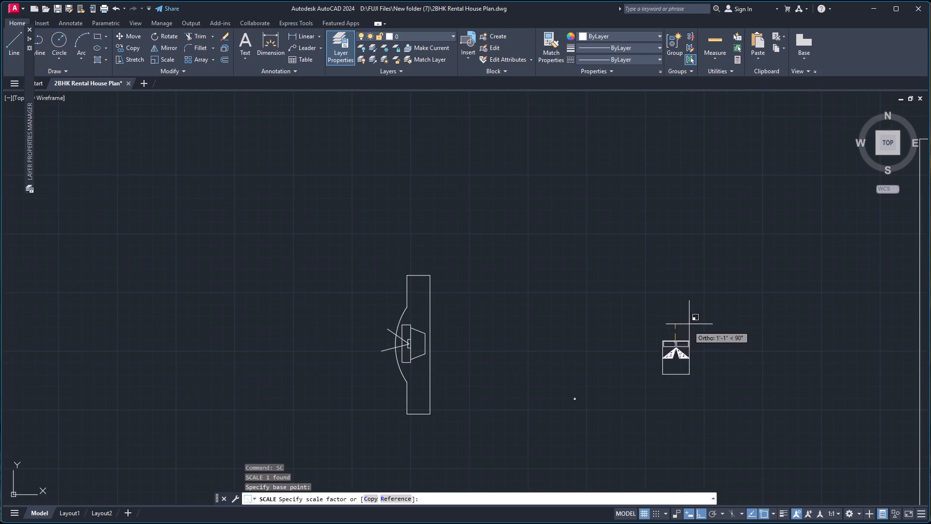
{"action": "scroll", "coordinate": [695, 322], "scroll_direction": "down", "scroll_amount": 3}
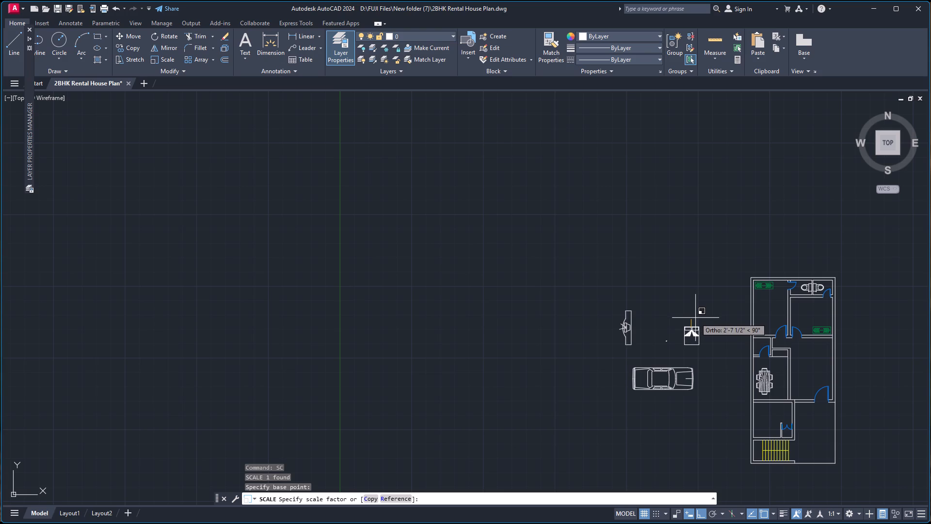
{"action": "left_click", "coordinate": [695, 318]}
Rotate the bed block to 90 degrees about its headboard midpoint, so the pillows face left.
{"action": "left_click", "coordinate": [679, 319]}
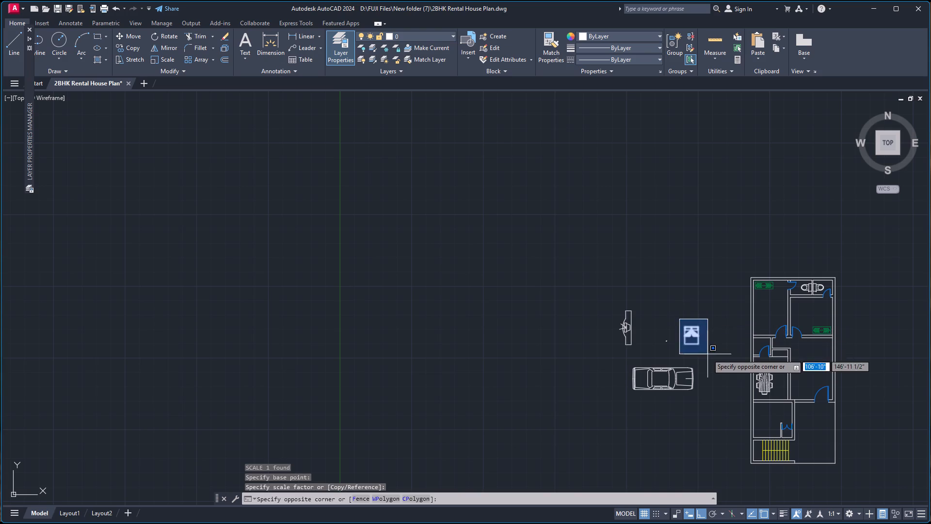
{"action": "left_click", "coordinate": [707, 355]}
{"action": "type", "text": "ro"}
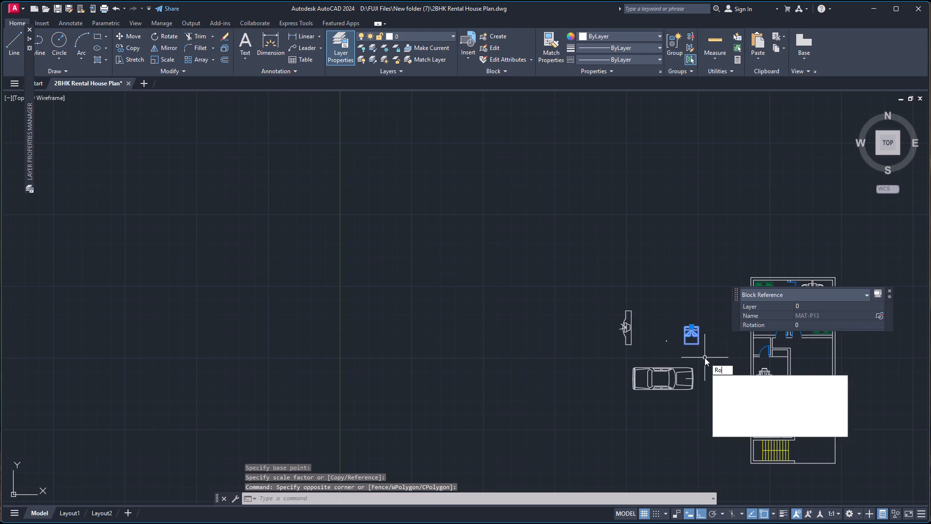
{"action": "key", "text": "Return"}
{"action": "scroll", "coordinate": [706, 356], "scroll_direction": "up", "scroll_amount": 4}
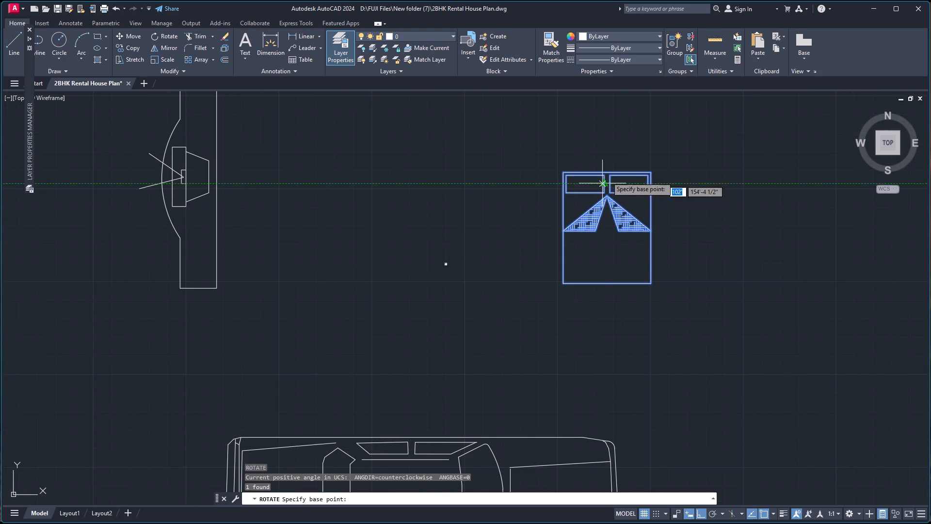
{"action": "left_click", "coordinate": [609, 171]}
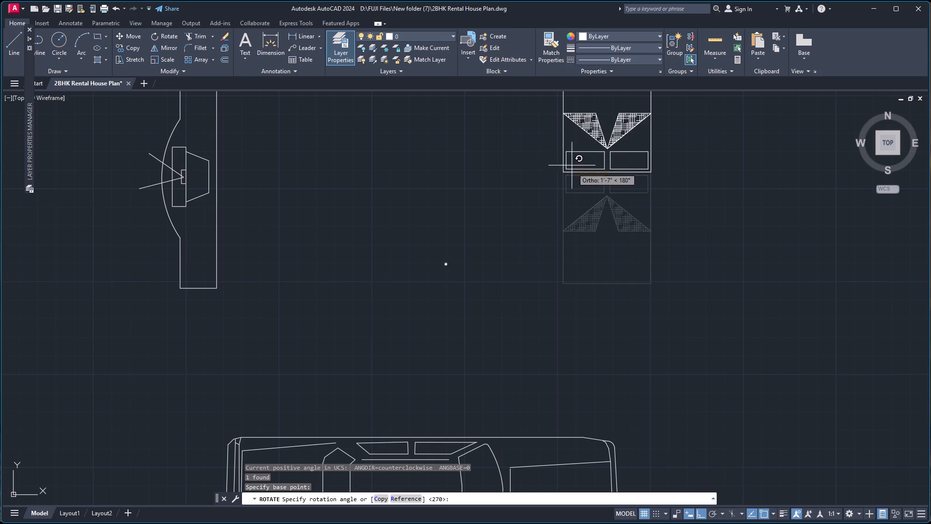
{"action": "left_click", "coordinate": [580, 124]}
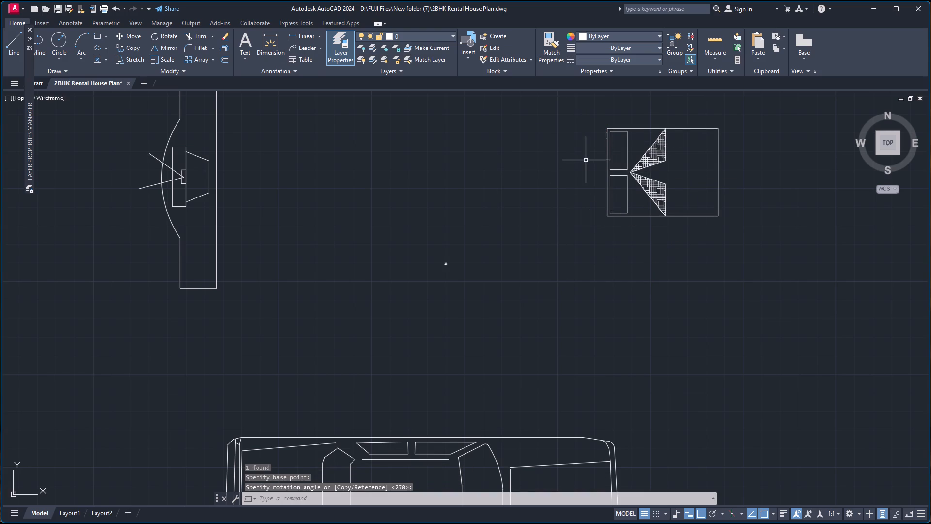
Copy the bed by its headboard midpoint to the mid-point between the two left inner corners of the top-left bedroom.
{"action": "left_click", "coordinate": [588, 120]}
{"action": "left_click", "coordinate": [733, 235]}
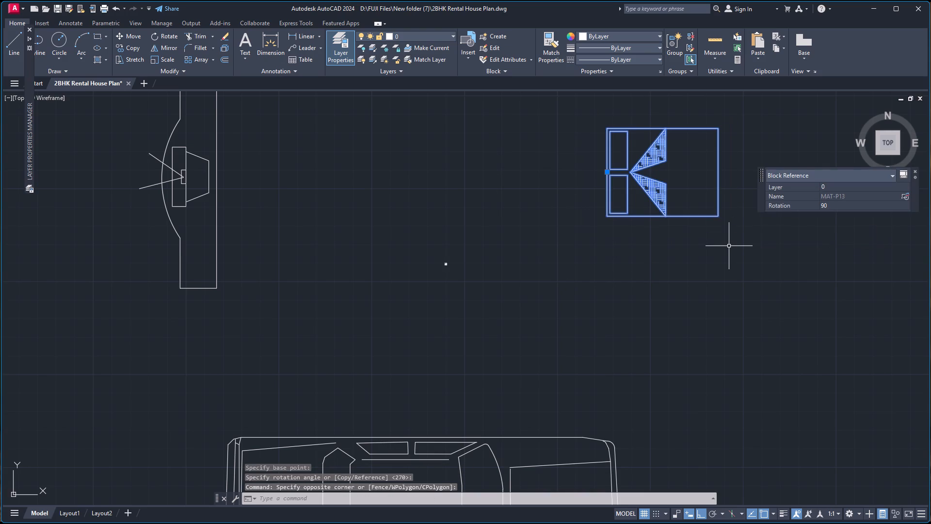
{"action": "type", "text": "co"}
{"action": "key", "text": "Return"}
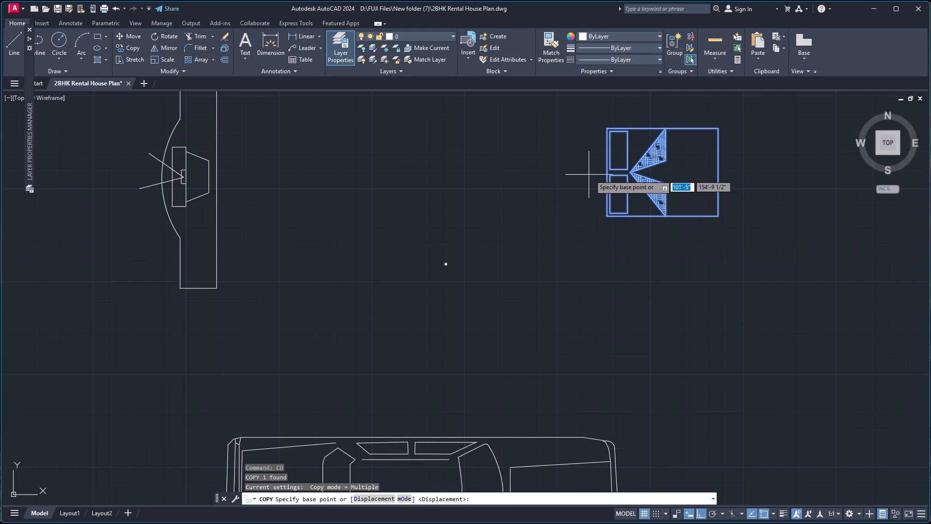
{"action": "left_click", "coordinate": [606, 173]}
{"action": "scroll", "coordinate": [620, 175], "scroll_direction": "down", "scroll_amount": 2}
{"action": "scroll", "coordinate": [737, 196], "scroll_direction": "down", "scroll_amount": 2}
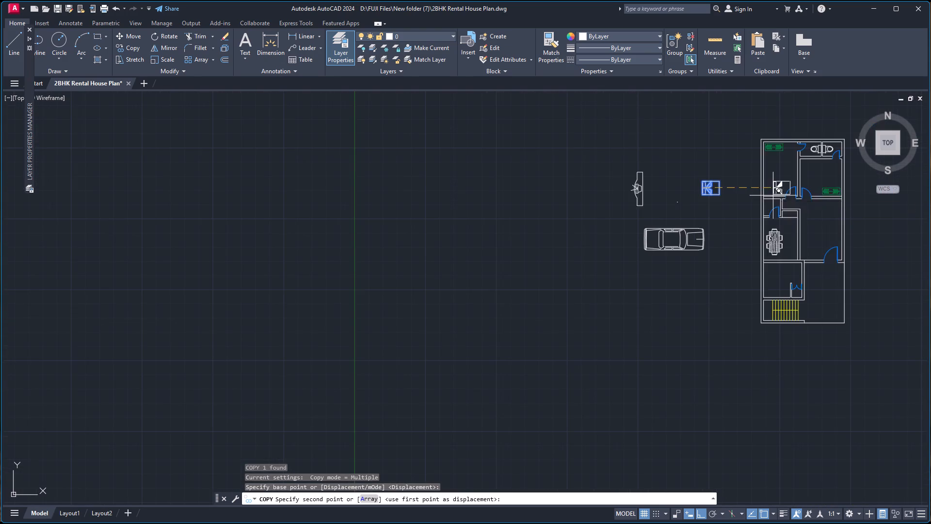
{"action": "scroll", "coordinate": [777, 161], "scroll_direction": "up", "scroll_amount": 2}
{"action": "right_click", "coordinate": [758, 158]}
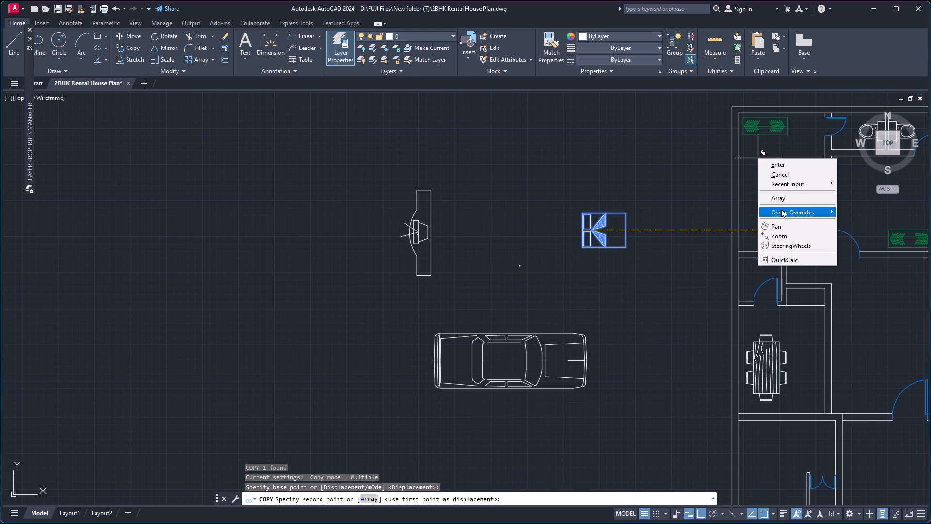
{"action": "left_click", "coordinate": [784, 211]}
{"action": "left_click", "coordinate": [861, 229]}
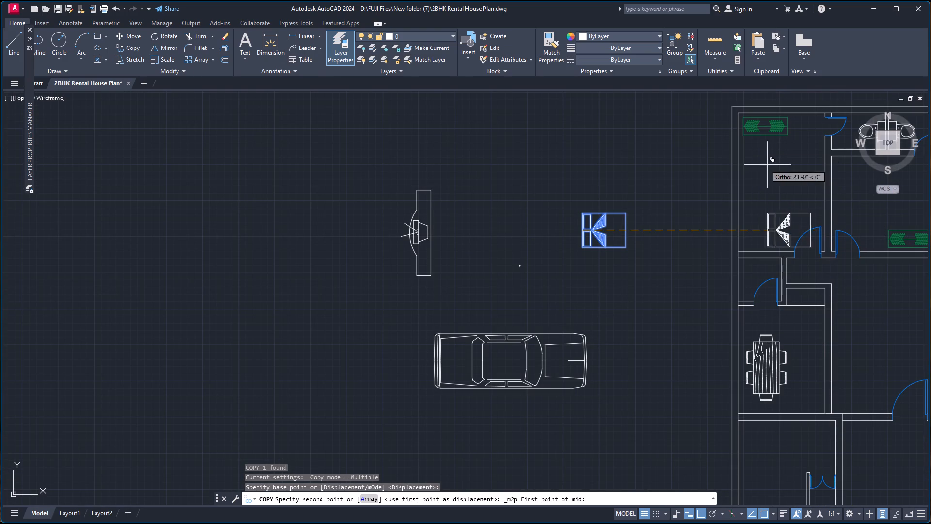
{"action": "left_click", "coordinate": [738, 115]}
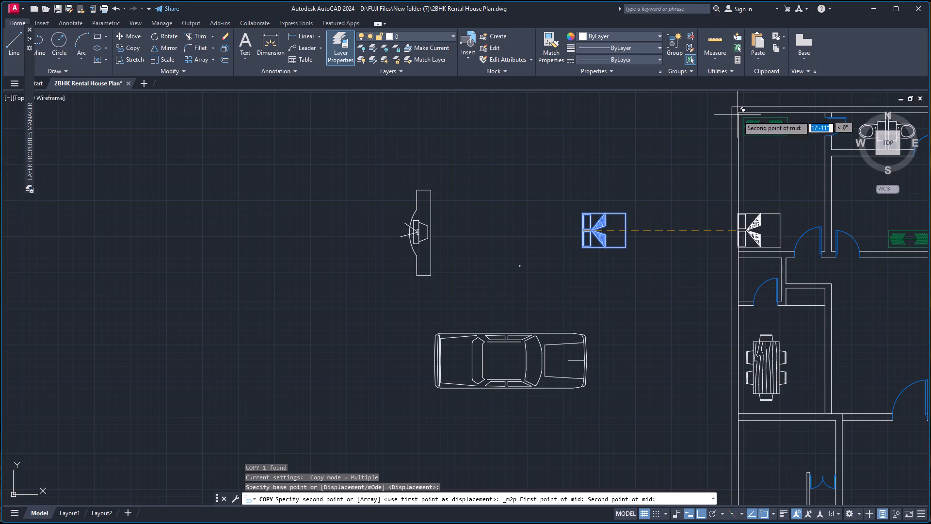
{"action": "left_click", "coordinate": [739, 252]}
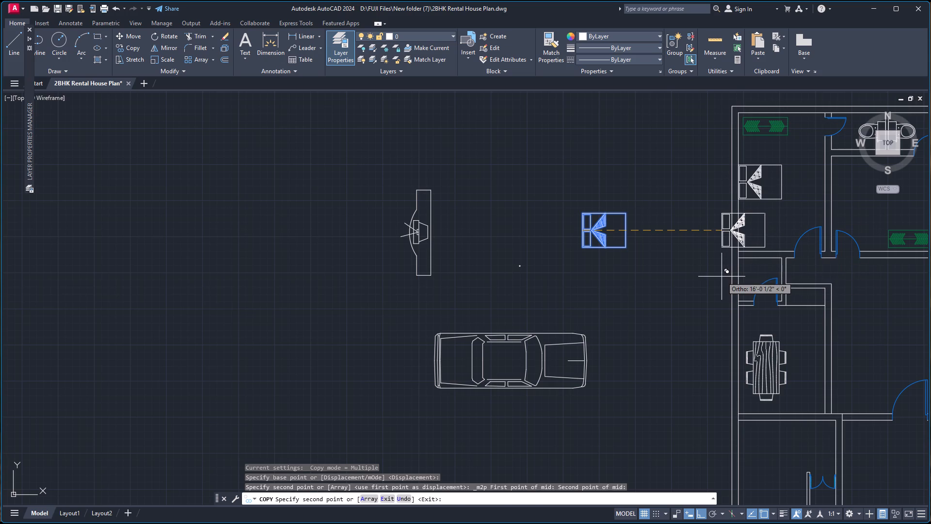
{"action": "key", "text": "Escape"}
Delete the source bed block outside the house plan.
{"action": "left_click", "coordinate": [575, 197]}
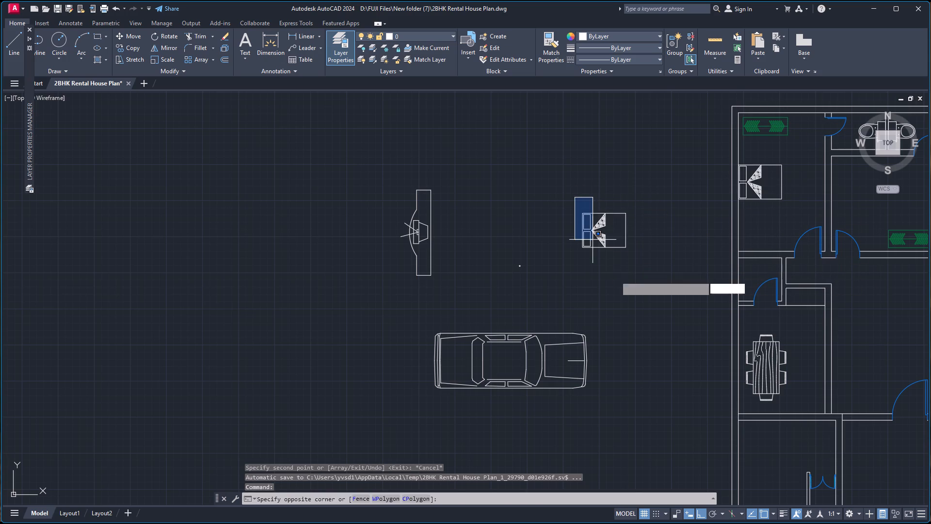
{"action": "left_click", "coordinate": [636, 282]}
{"action": "key", "text": "Delete"}
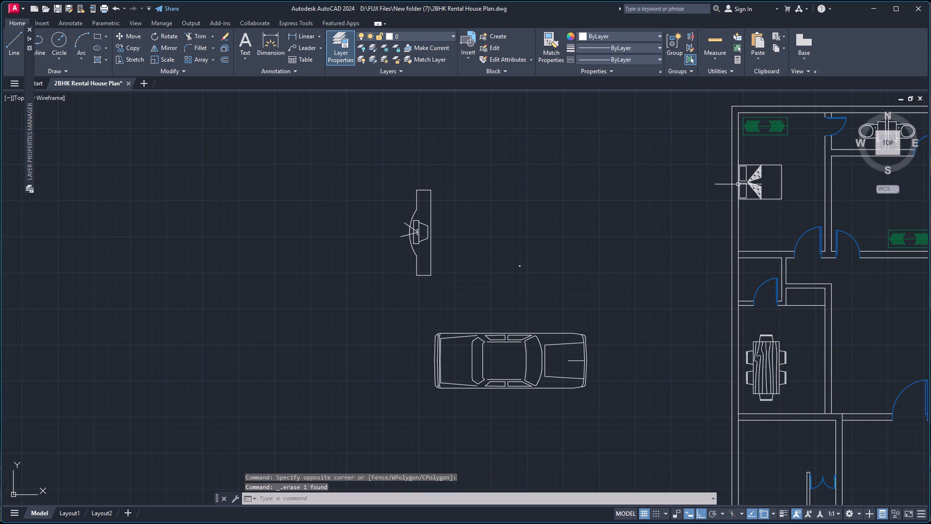
Enlarge the bed in the top-left bedroom about its headboard midpoint, picking a distance of about 3'-4" to its right.
{"action": "scroll", "coordinate": [794, 186], "scroll_direction": "up", "scroll_amount": 1}
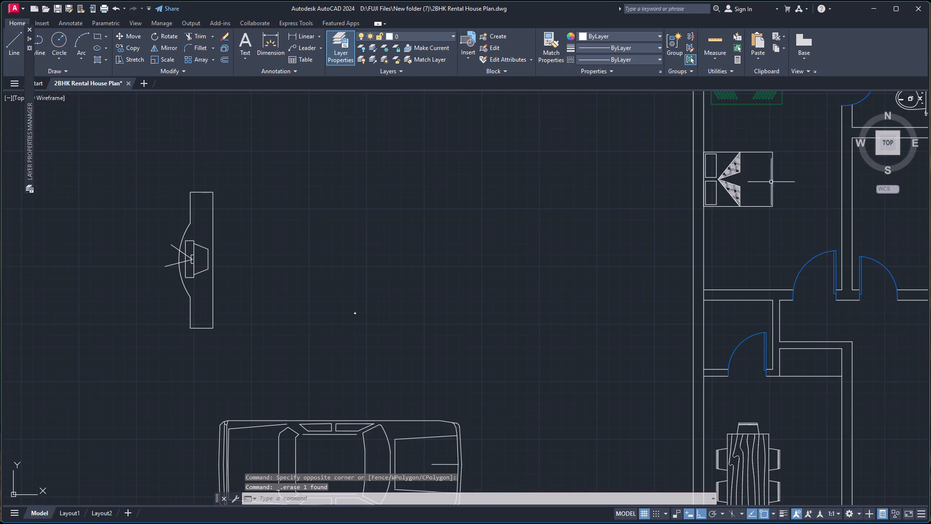
{"action": "scroll", "coordinate": [747, 142], "scroll_direction": "up", "scroll_amount": 3}
{"action": "scroll", "coordinate": [729, 170], "scroll_direction": "down", "scroll_amount": 2}
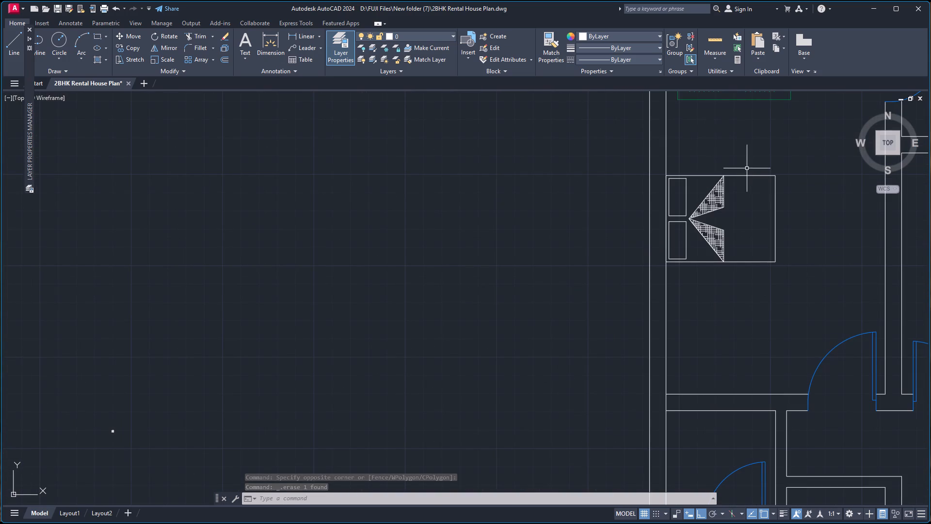
{"action": "left_click", "coordinate": [745, 176]}
{"action": "type", "text": "sc"}
{"action": "key", "text": "Return"}
{"action": "scroll", "coordinate": [679, 214], "scroll_direction": "up", "scroll_amount": 2}
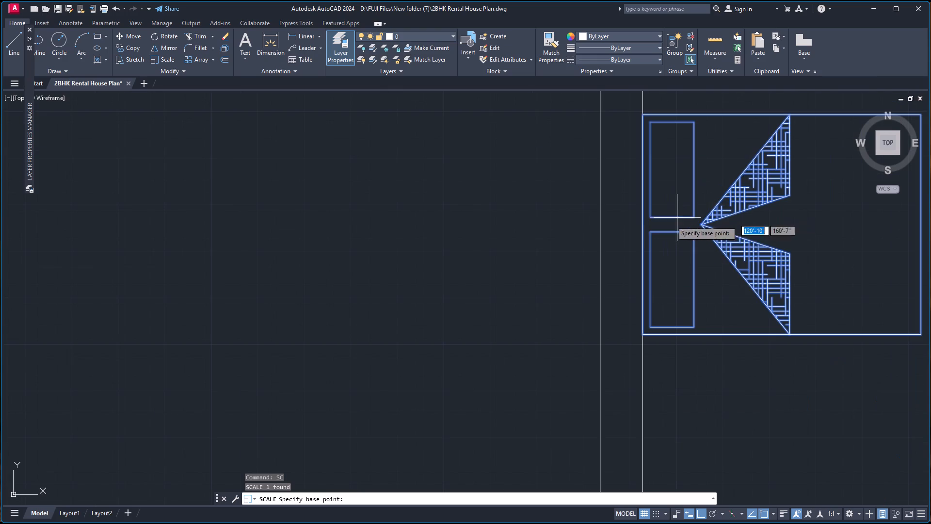
{"action": "left_click", "coordinate": [642, 225]}
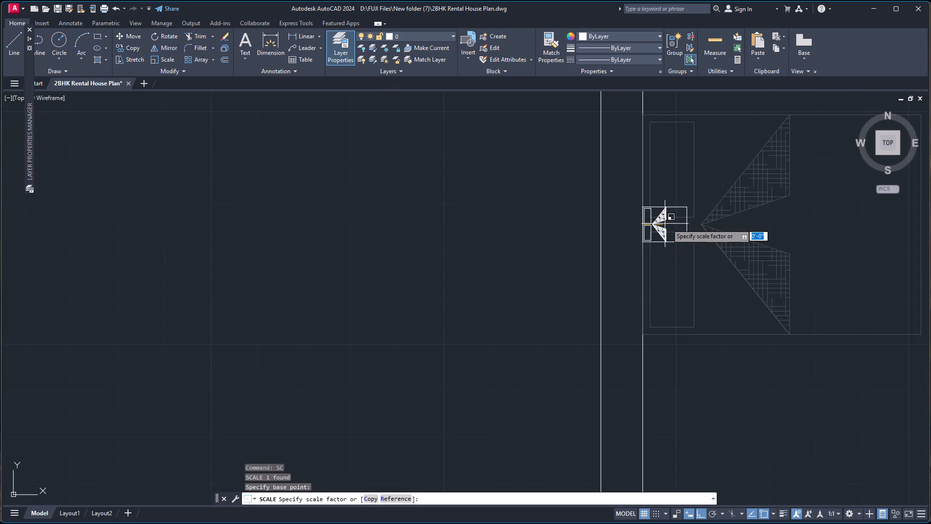
{"action": "scroll", "coordinate": [674, 224], "scroll_direction": "down", "scroll_amount": 3}
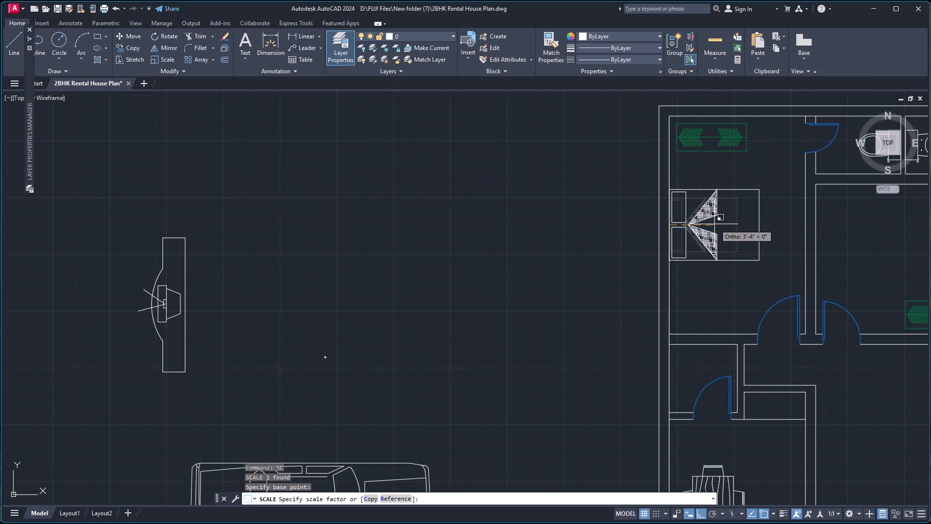
{"action": "left_click", "coordinate": [714, 224]}
Move the bed slightly to the right by its headboard midpoint, leaving a small gap from the left bedroom wall.
{"action": "left_click", "coordinate": [703, 229]}
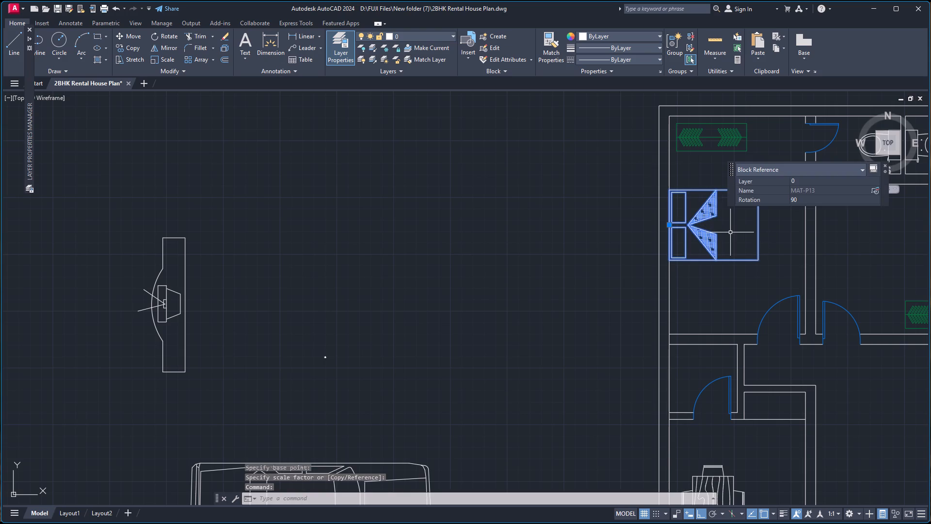
{"action": "key", "text": "m"}
{"action": "key", "text": "Return"}
{"action": "scroll", "coordinate": [724, 227], "scroll_direction": "up", "scroll_amount": 3}
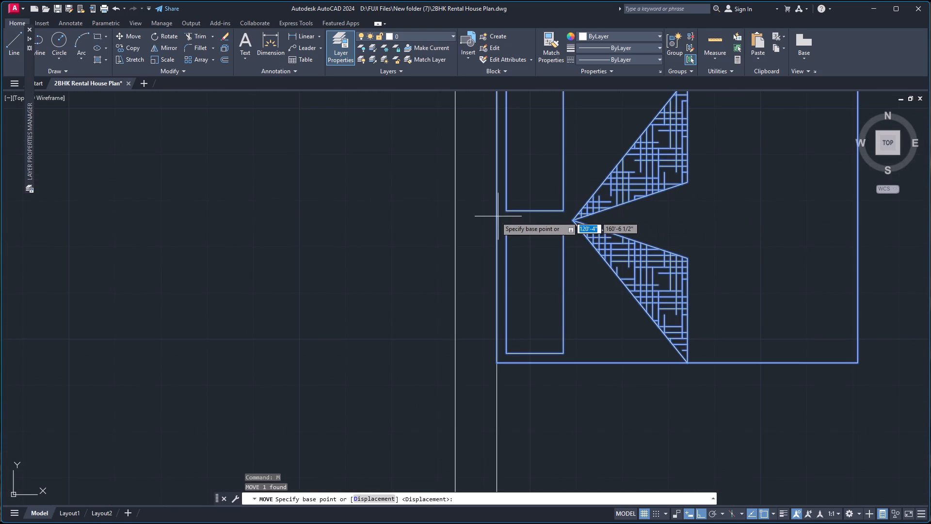
{"action": "left_click", "coordinate": [498, 221]}
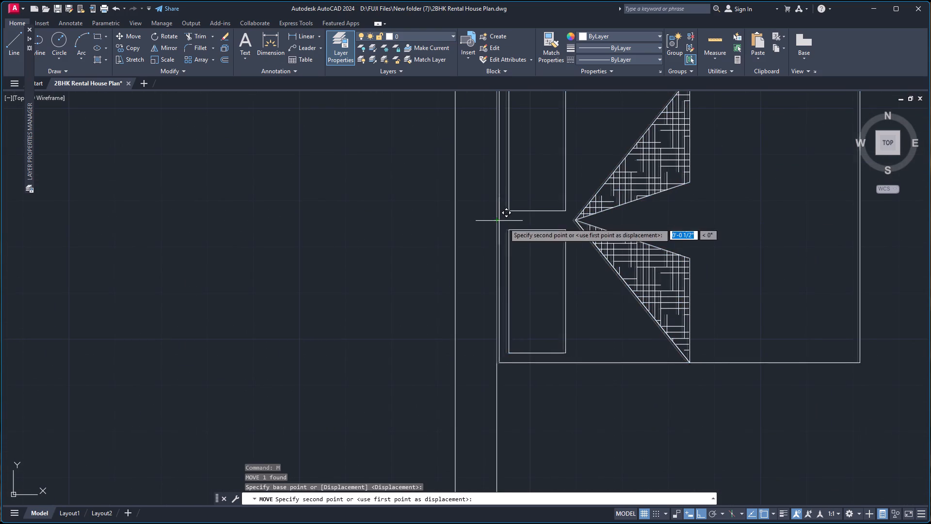
{"action": "left_click", "coordinate": [507, 223]}
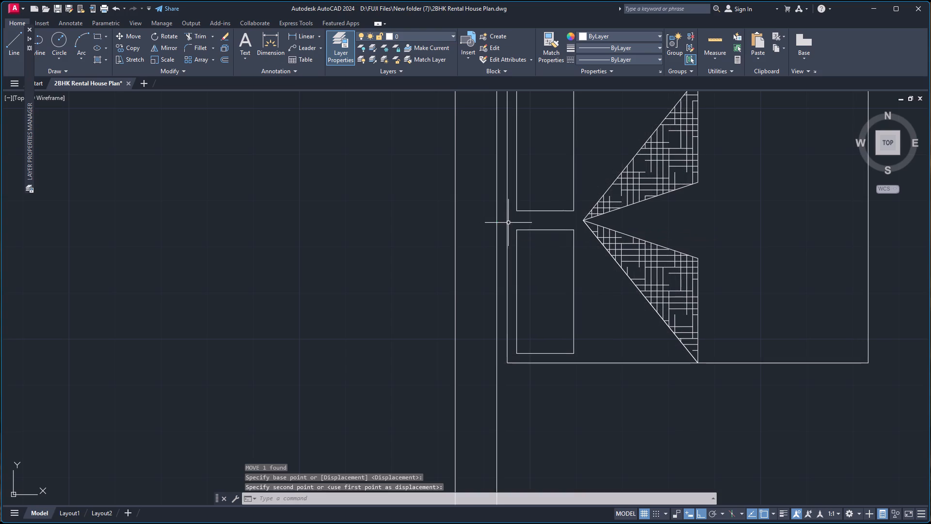
Mirror the top-left bedroom's bed across a vertical line into the top-right bedroom, keeping the original.
{"action": "scroll", "coordinate": [588, 205], "scroll_direction": "down", "scroll_amount": 3}
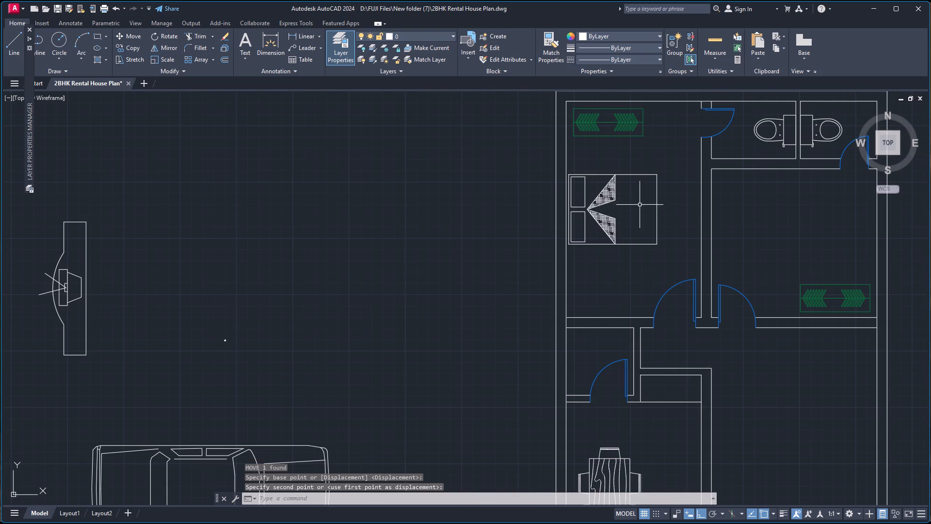
{"action": "left_click", "coordinate": [658, 224]}
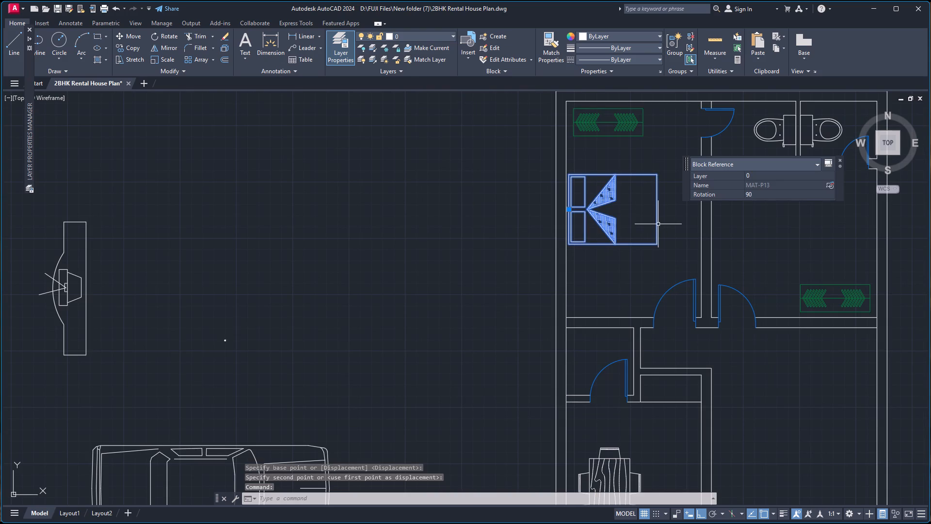
{"action": "type", "text": "mi"}
{"action": "key", "text": "Return"}
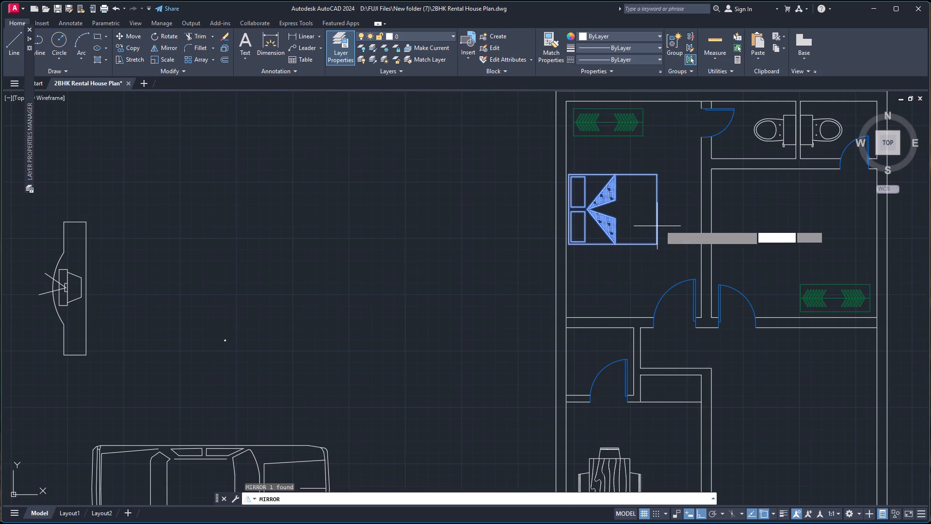
{"action": "left_click", "coordinate": [735, 258]}
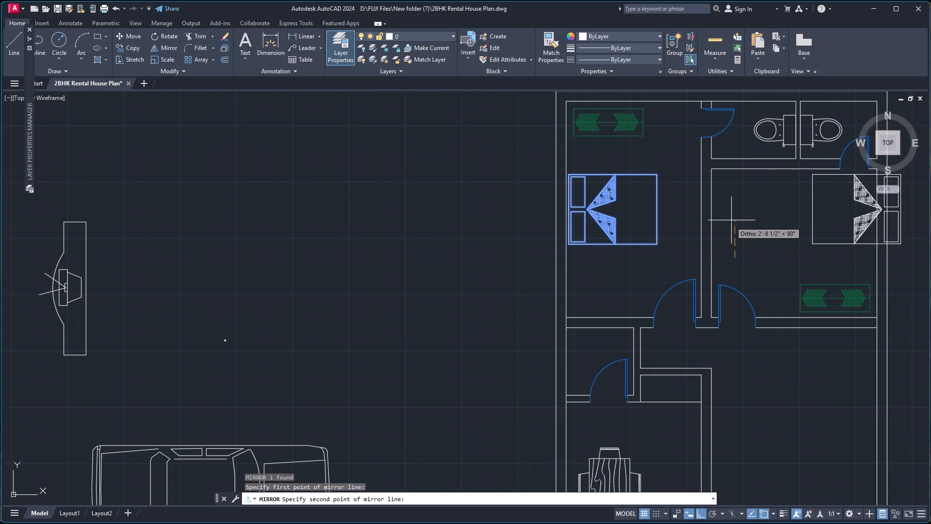
{"action": "left_click", "coordinate": [731, 220]}
{"action": "left_click", "coordinate": [749, 252]}
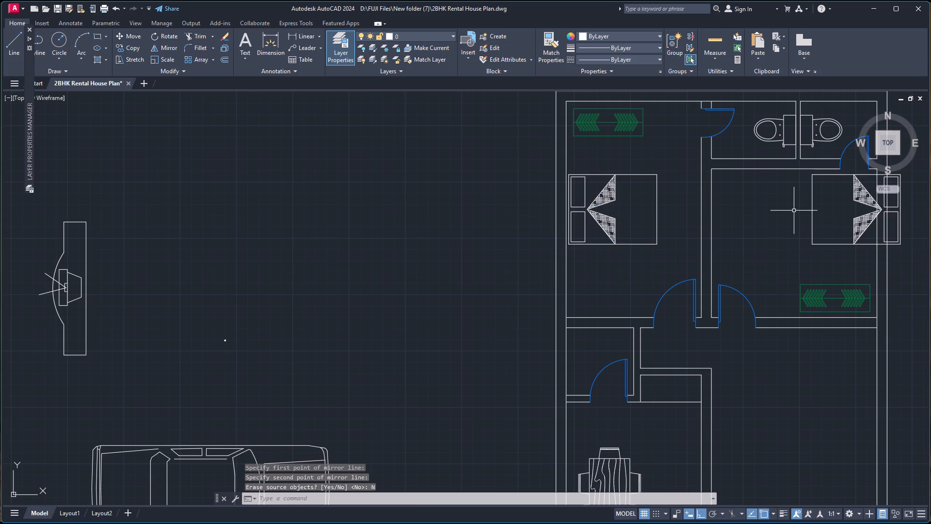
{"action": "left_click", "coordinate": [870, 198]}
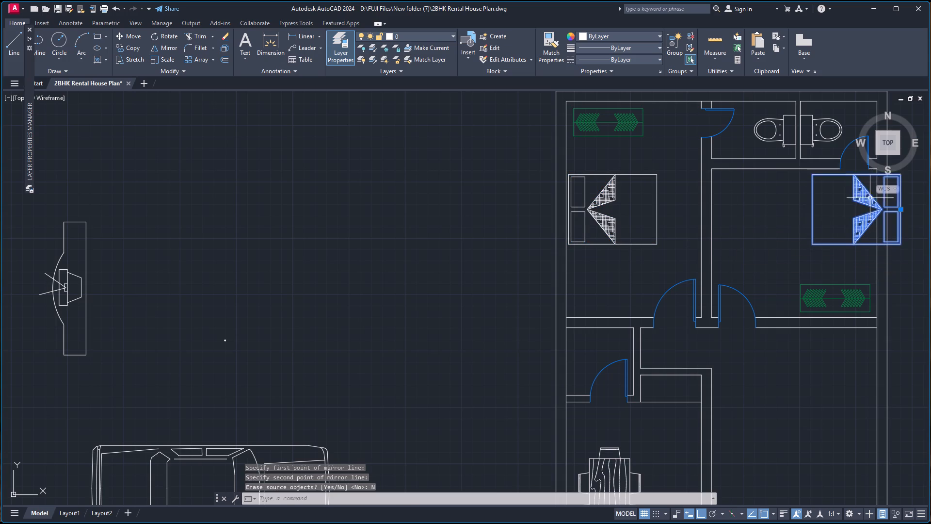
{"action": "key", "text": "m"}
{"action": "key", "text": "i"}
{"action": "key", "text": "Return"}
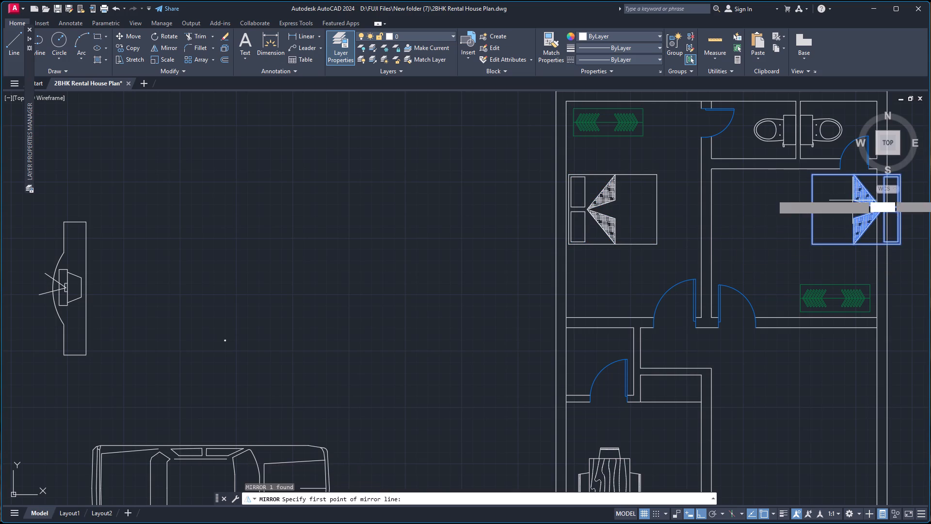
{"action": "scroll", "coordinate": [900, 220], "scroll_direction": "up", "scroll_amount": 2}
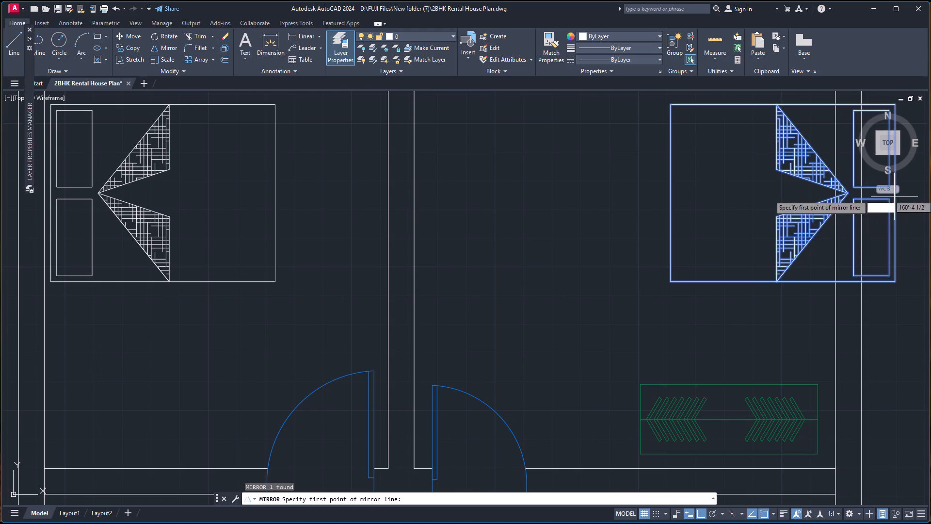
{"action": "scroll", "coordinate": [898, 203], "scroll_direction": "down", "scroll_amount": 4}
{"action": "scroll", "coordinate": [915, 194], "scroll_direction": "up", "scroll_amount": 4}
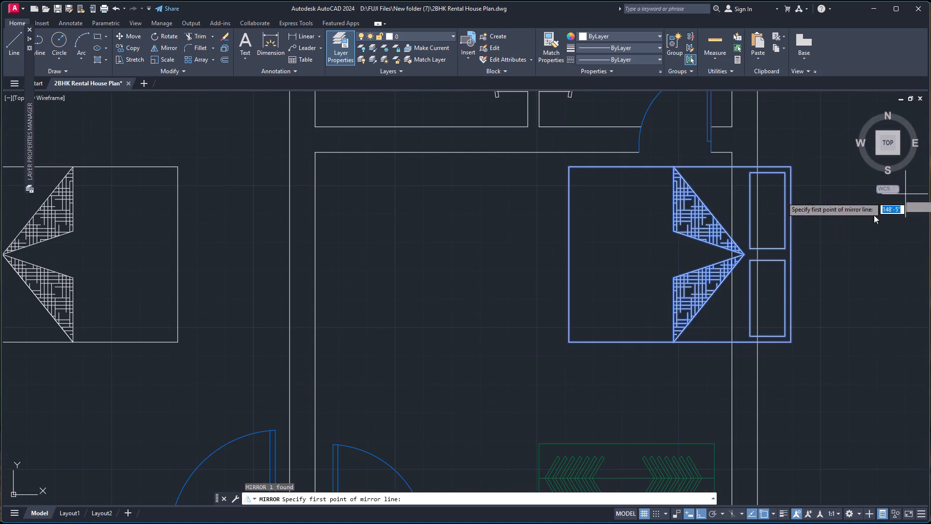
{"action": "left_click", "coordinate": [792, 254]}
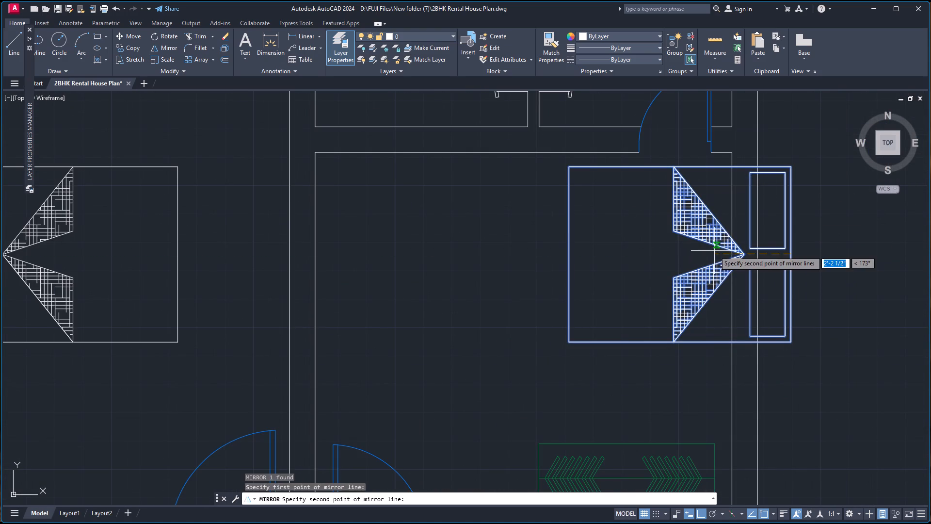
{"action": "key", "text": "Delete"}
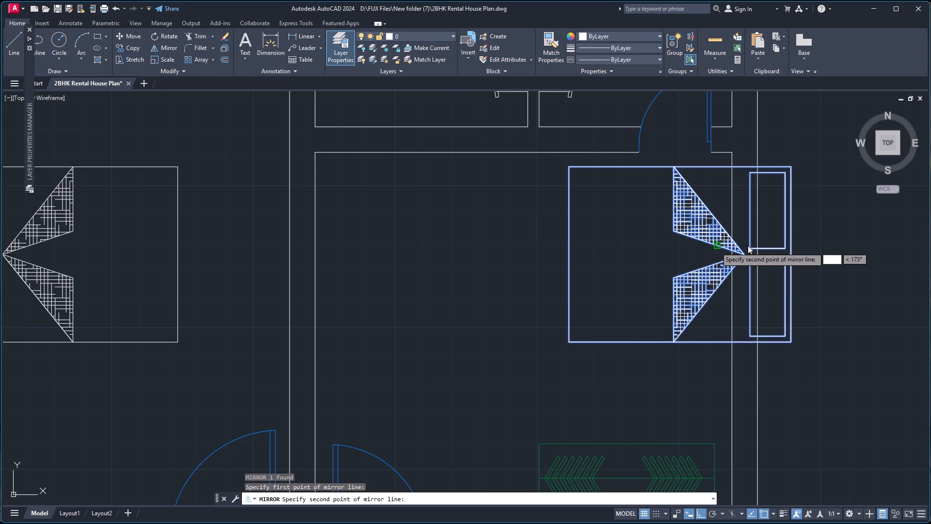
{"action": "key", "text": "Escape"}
Move the mirrored bed horizontally off the outer wall so that it sits fully inside the top-right bedroom.
{"action": "left_click", "coordinate": [791, 264]}
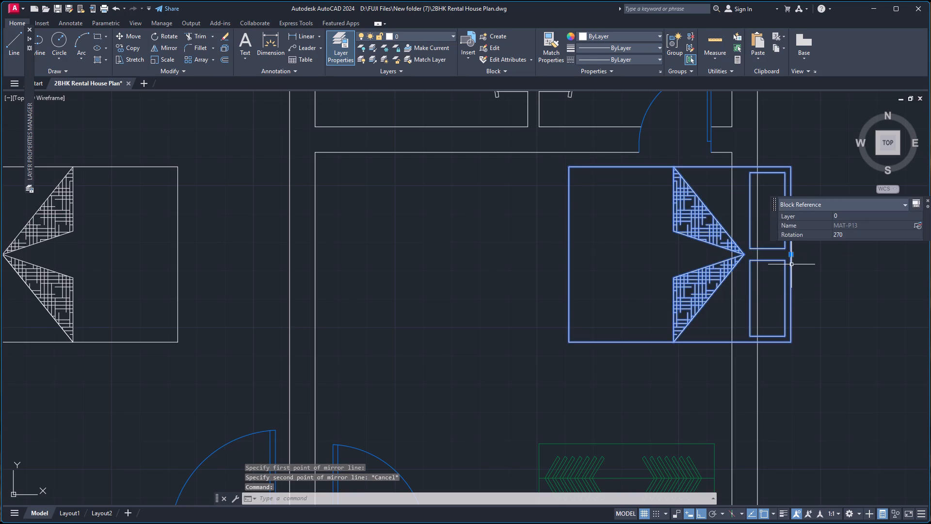
{"action": "left_click", "coordinate": [792, 257]}
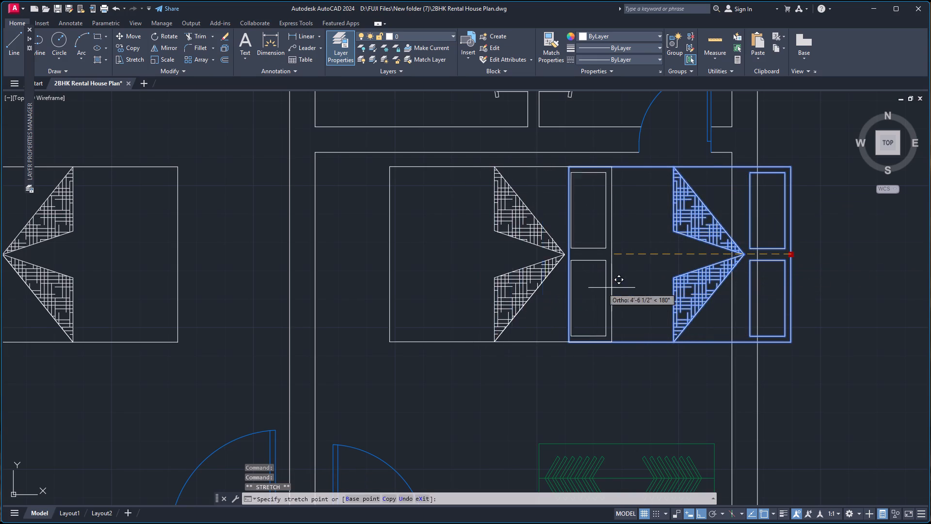
{"action": "left_click", "coordinate": [548, 288]}
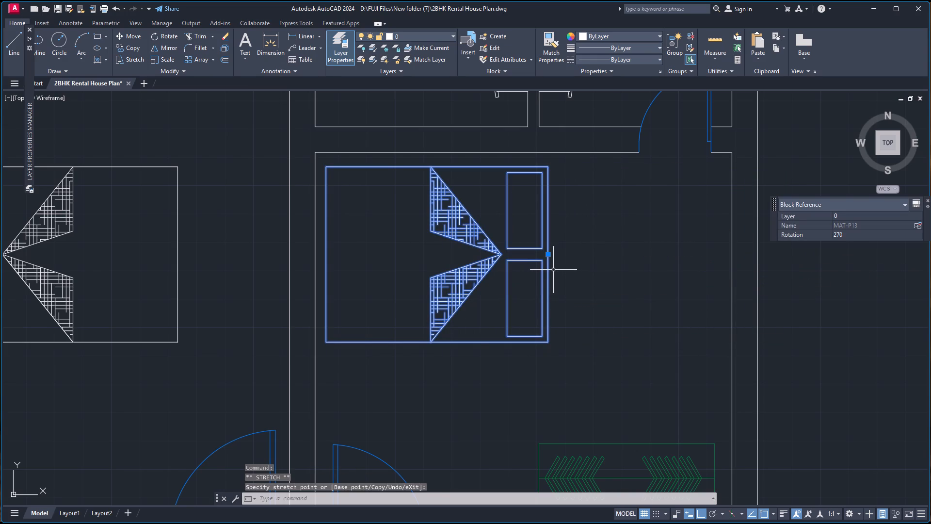
Copy the mirrored bed by its headboard midpoint to the mid-point between the two right inner corners of the top-right bedroom.
{"action": "key", "text": "c"}
{"action": "key", "text": "o"}
{"action": "key", "text": "Return"}
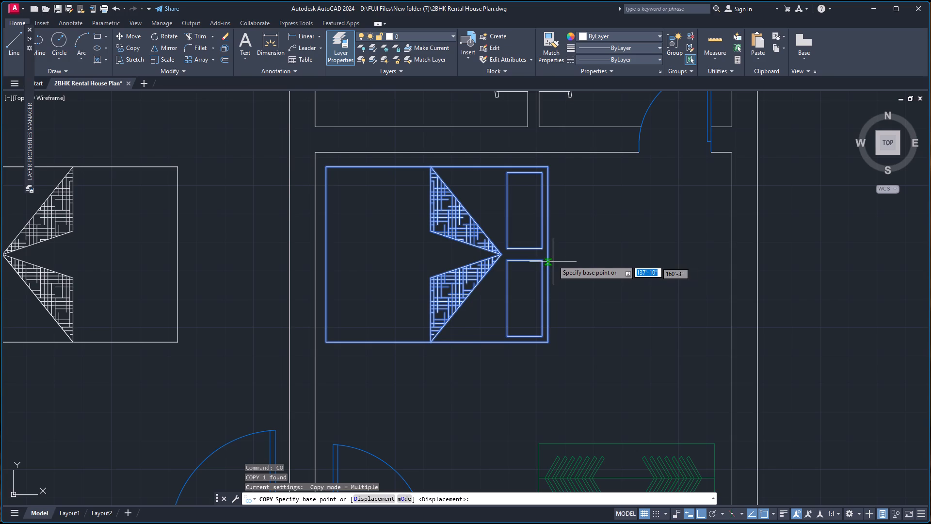
{"action": "left_click", "coordinate": [547, 256]}
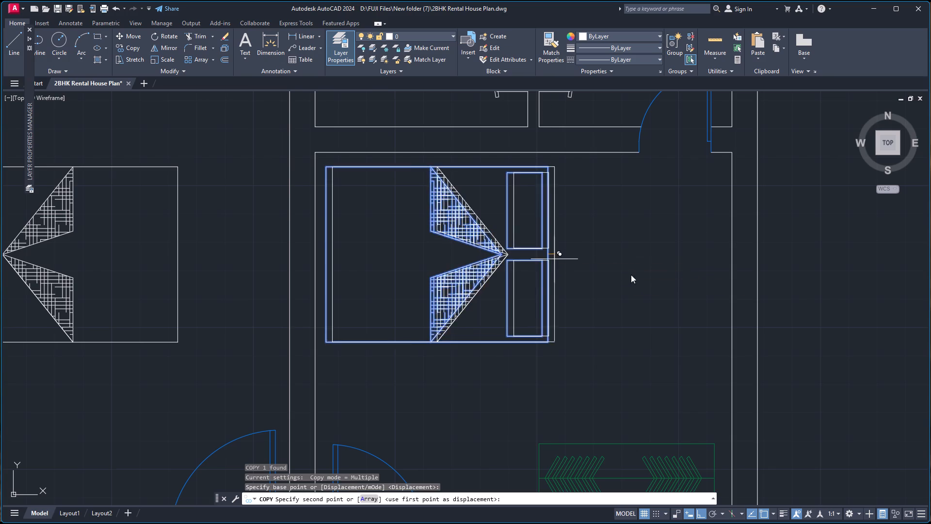
{"action": "right_click", "coordinate": [672, 275]}
{"action": "left_click", "coordinate": [693, 324]}
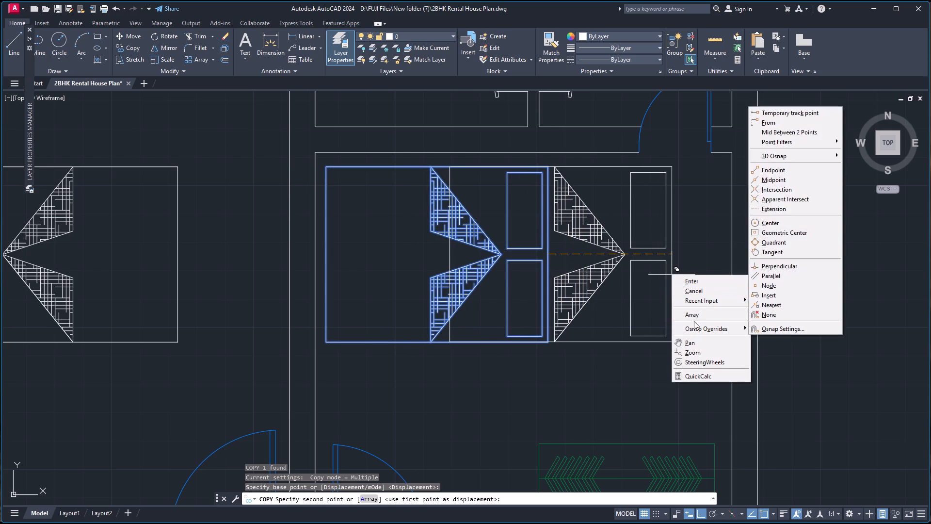
{"action": "left_click", "coordinate": [737, 324]}
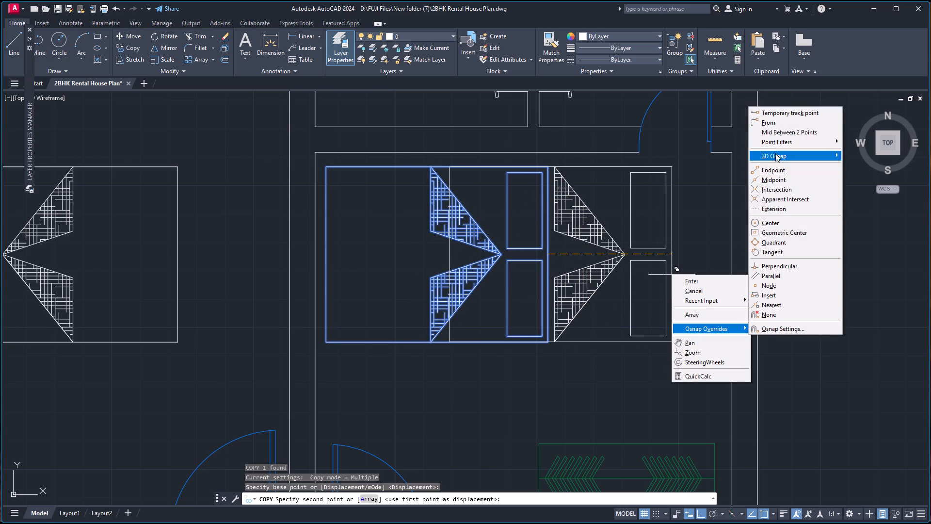
{"action": "left_click", "coordinate": [784, 132]}
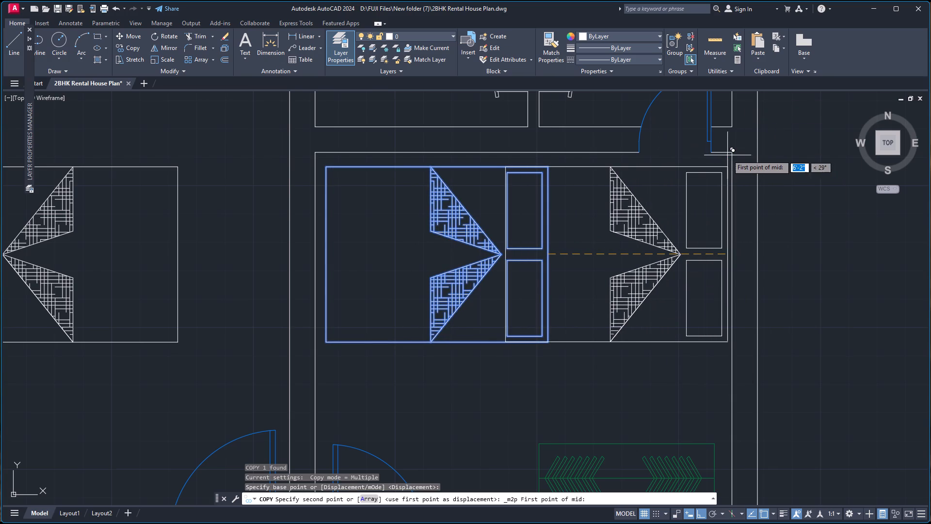
{"action": "left_click", "coordinate": [729, 152]}
{"action": "scroll", "coordinate": [730, 197], "scroll_direction": "down", "scroll_amount": 2}
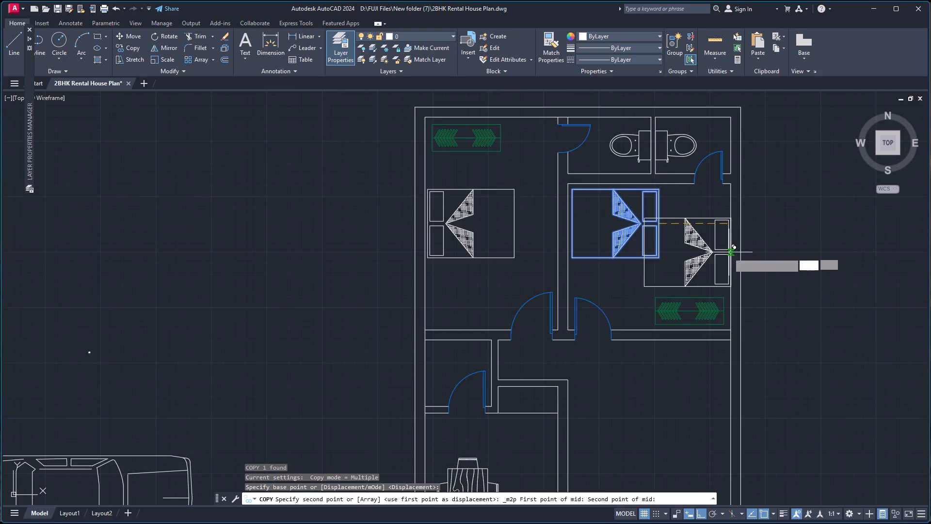
{"action": "scroll", "coordinate": [727, 279], "scroll_direction": "up", "scroll_amount": 2}
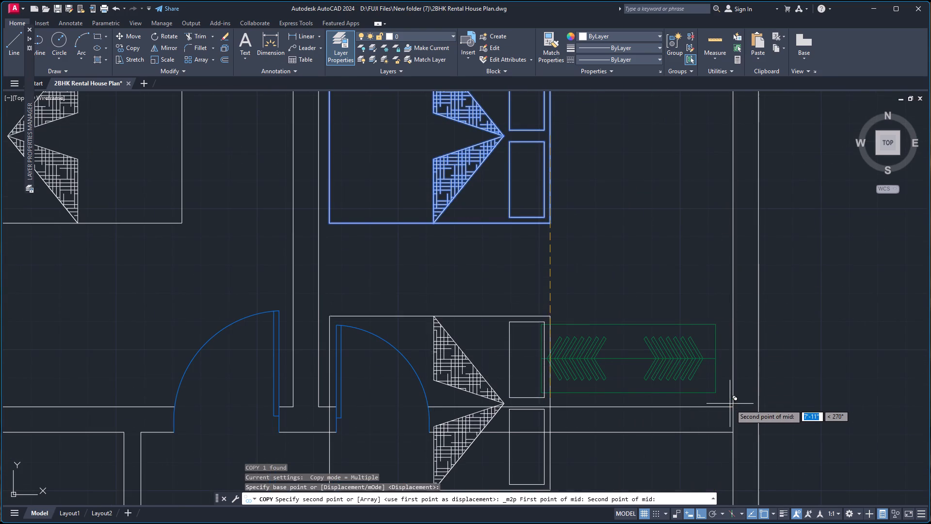
{"action": "left_click", "coordinate": [730, 404]}
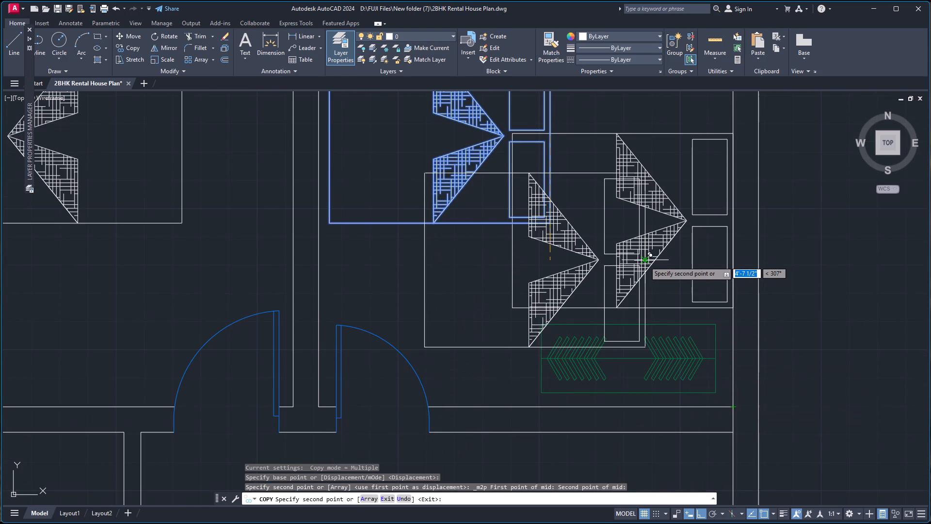
{"action": "key", "text": "Escape"}
Delete the source bed on the left side of the top-right bedroom, keeping the copy at the outer wall.
{"action": "scroll", "coordinate": [605, 162], "scroll_direction": "down", "scroll_amount": 2}
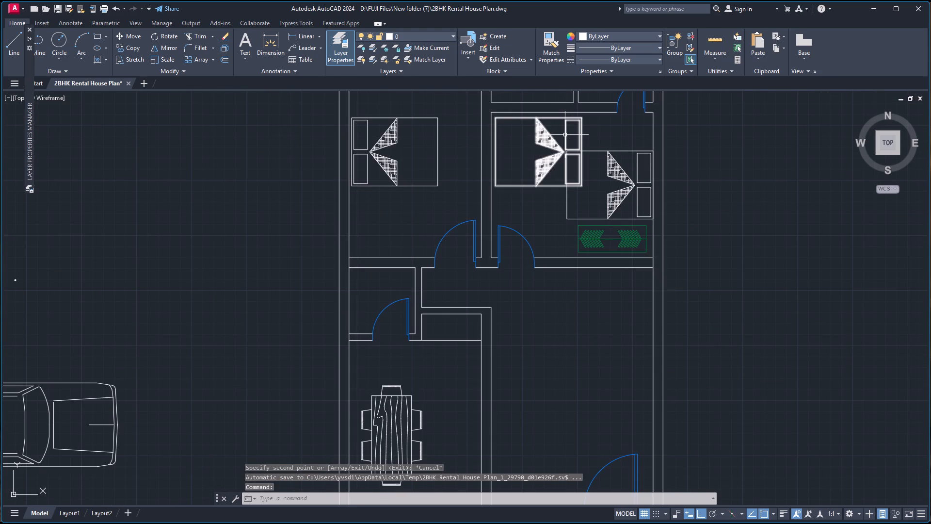
{"action": "left_click", "coordinate": [563, 135]}
{"action": "left_click", "coordinate": [569, 134]}
{"action": "left_click", "coordinate": [574, 134]}
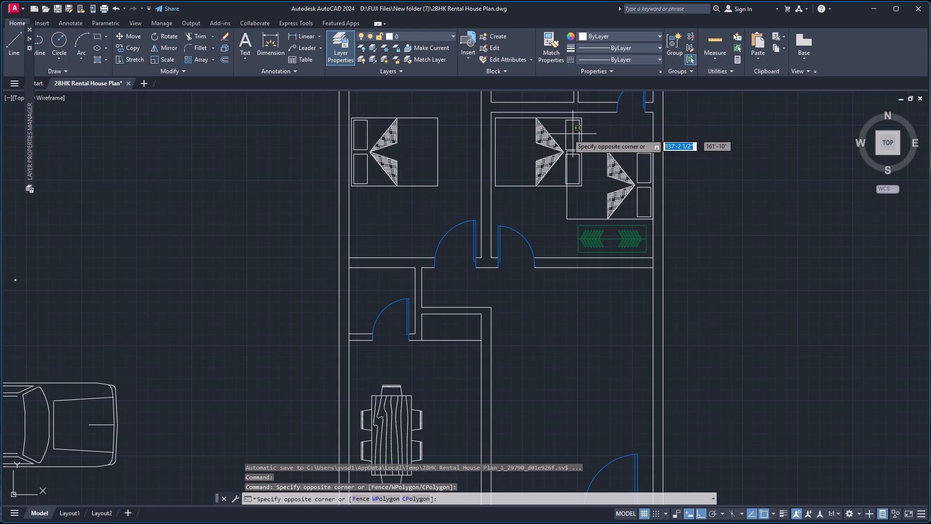
{"action": "left_click", "coordinate": [553, 134]}
{"action": "key", "text": "Delete"}
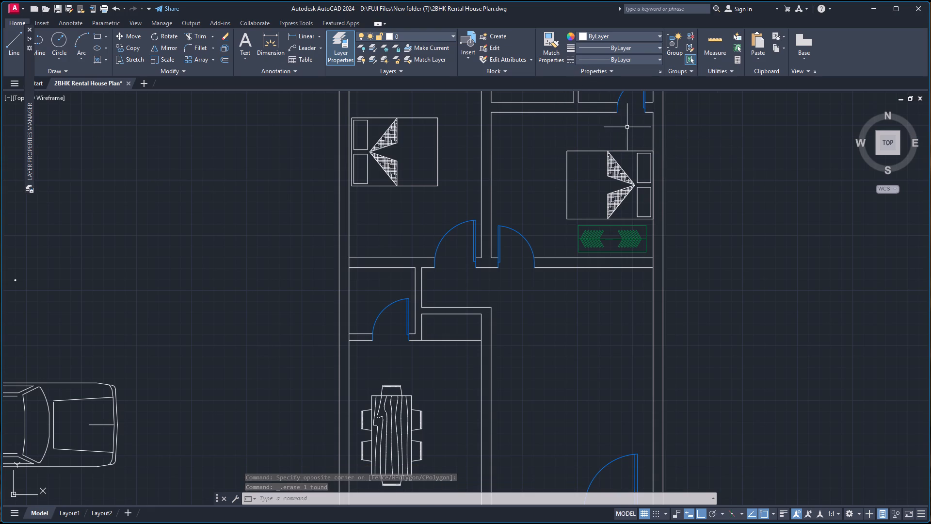
Rotate the top-right bedroom's bed 90° counterclockwise about its headboard midpoint so the headboard faces the top of the plan.
{"action": "scroll", "coordinate": [646, 141], "scroll_direction": "up", "scroll_amount": 2}
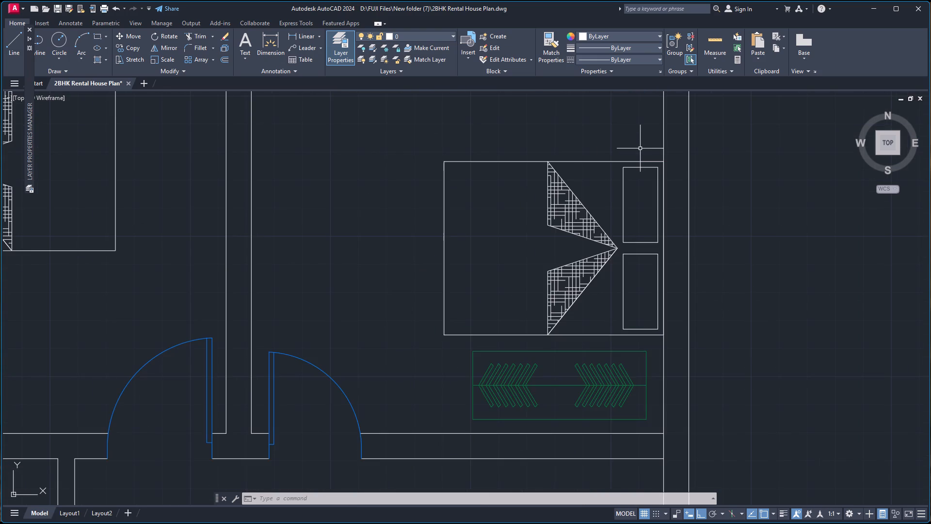
{"action": "scroll", "coordinate": [642, 156], "scroll_direction": "down", "scroll_amount": 2}
{"action": "left_click", "coordinate": [639, 160]}
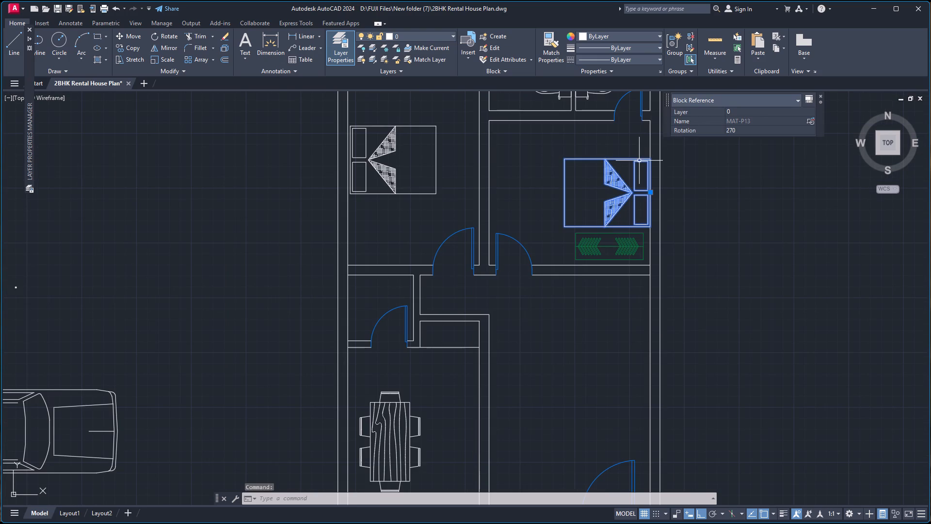
{"action": "type", "text": "ro"}
{"action": "key", "text": "Return"}
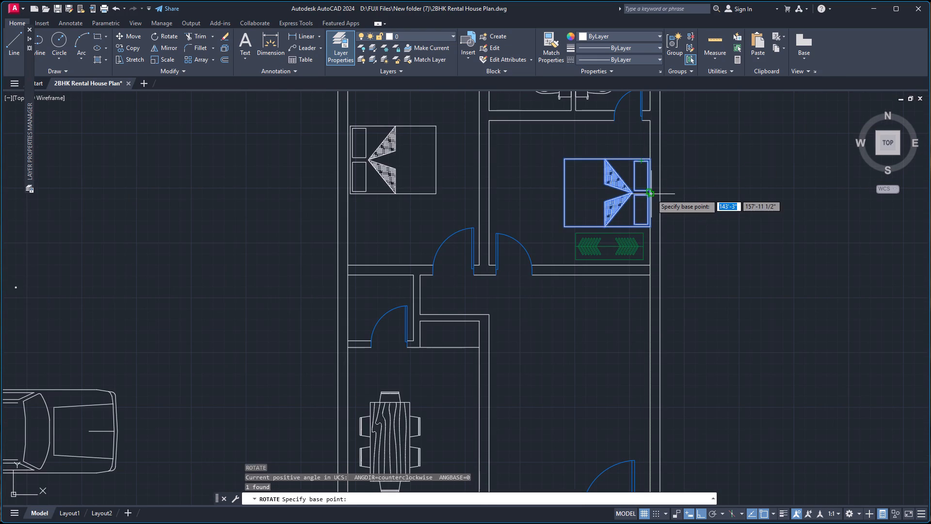
{"action": "left_click", "coordinate": [651, 194]}
{"action": "left_click", "coordinate": [650, 165]}
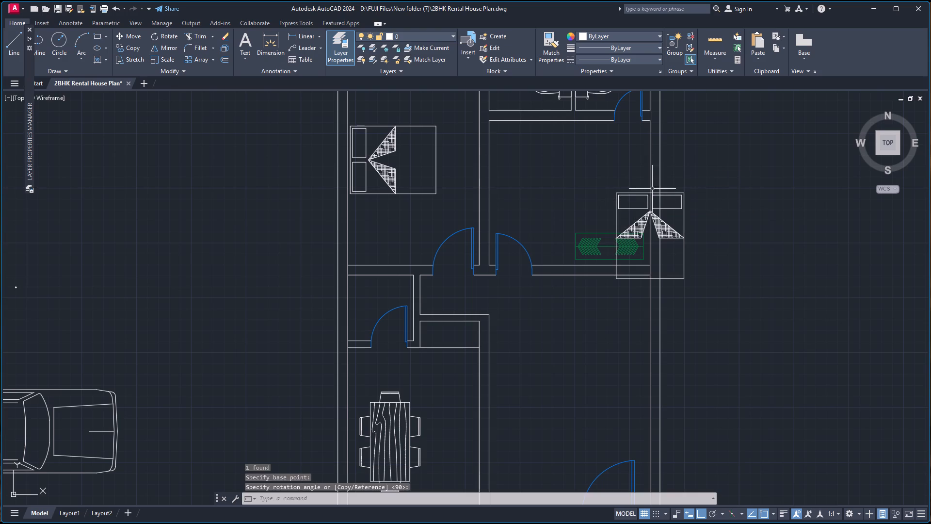
Copy the rotated bed by its headboard midpoint to the mid-point between the two upper inner corners of the top-right bedroom.
{"action": "left_click", "coordinate": [653, 196]}
{"action": "type", "text": "co"}
{"action": "key", "text": "Return"}
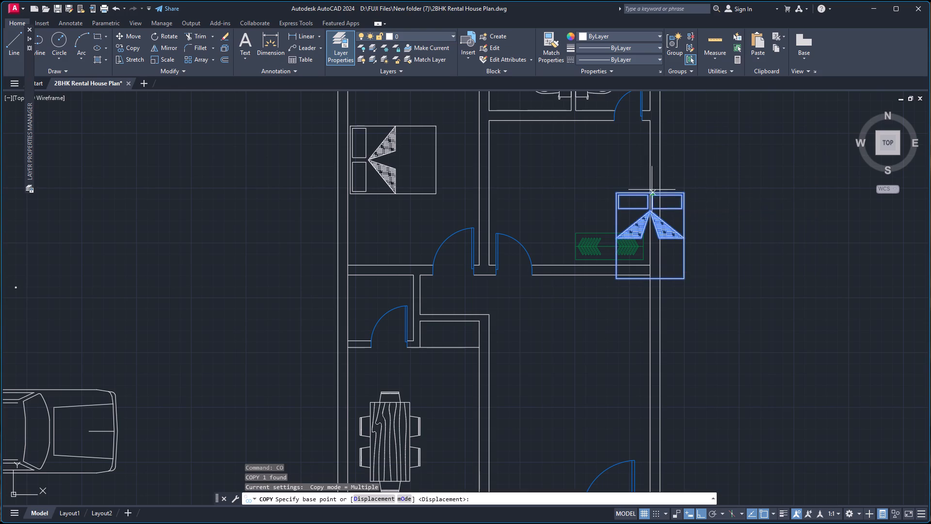
{"action": "scroll", "coordinate": [651, 187], "scroll_direction": "up", "scroll_amount": 4}
{"action": "left_click", "coordinate": [642, 222]}
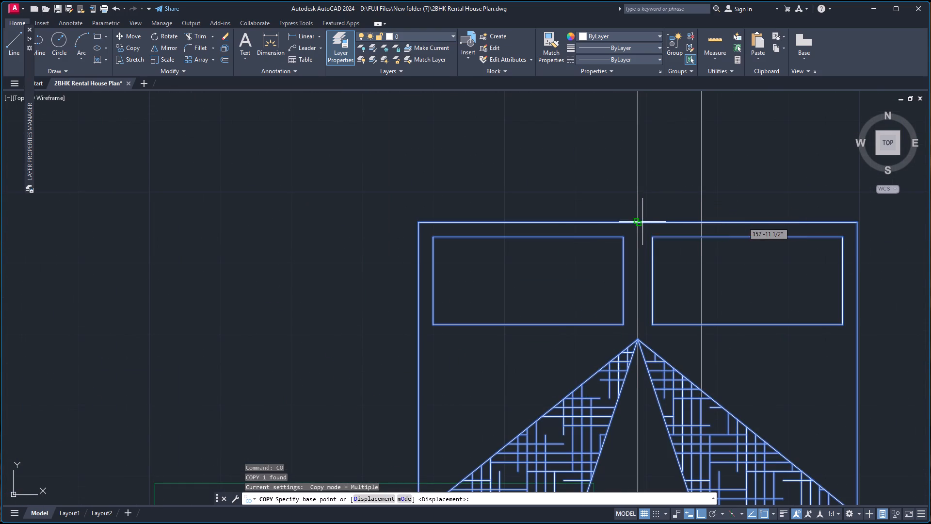
{"action": "scroll", "coordinate": [498, 121], "scroll_direction": "down", "scroll_amount": 4}
{"action": "scroll", "coordinate": [423, 113], "scroll_direction": "down", "scroll_amount": 1}
{"action": "scroll", "coordinate": [432, 153], "scroll_direction": "down", "scroll_amount": 3}
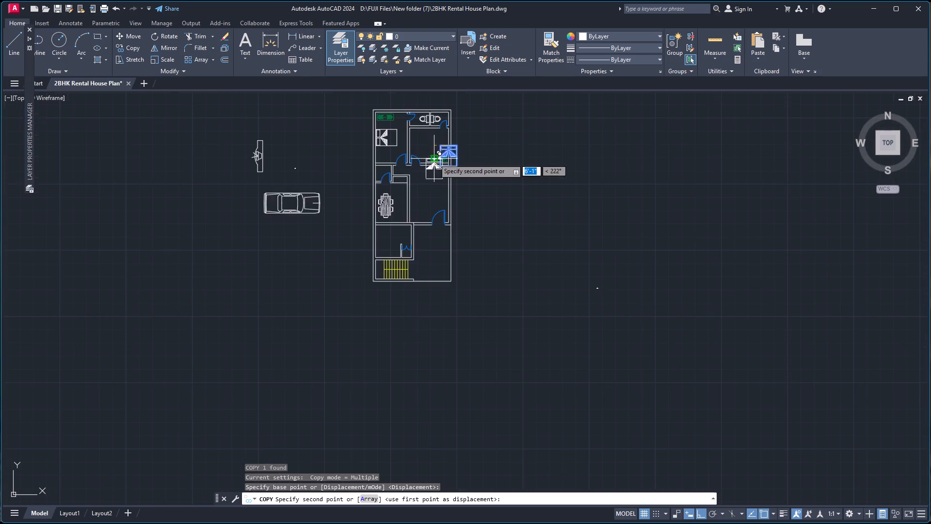
{"action": "scroll", "coordinate": [430, 135], "scroll_direction": "up", "scroll_amount": 3}
{"action": "right_click", "coordinate": [393, 133]}
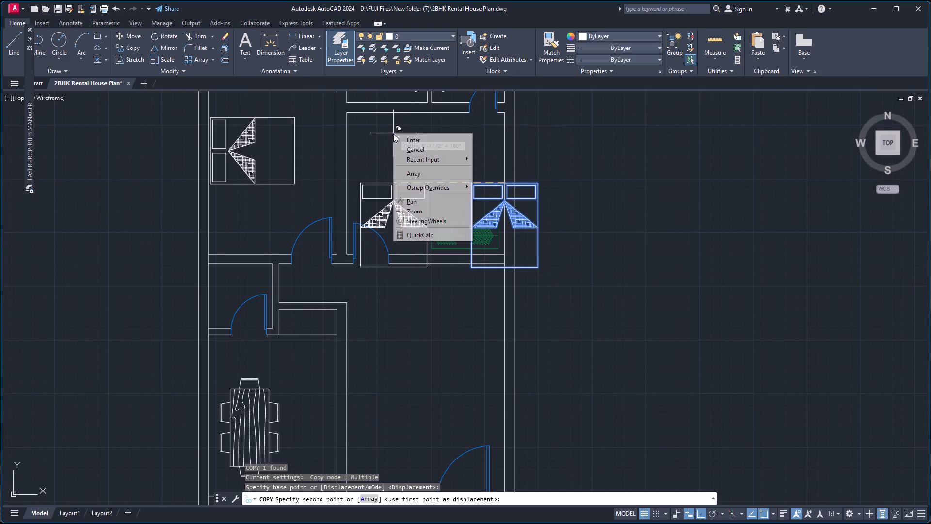
{"action": "left_click", "coordinate": [417, 184]}
{"action": "left_click", "coordinate": [509, 208]}
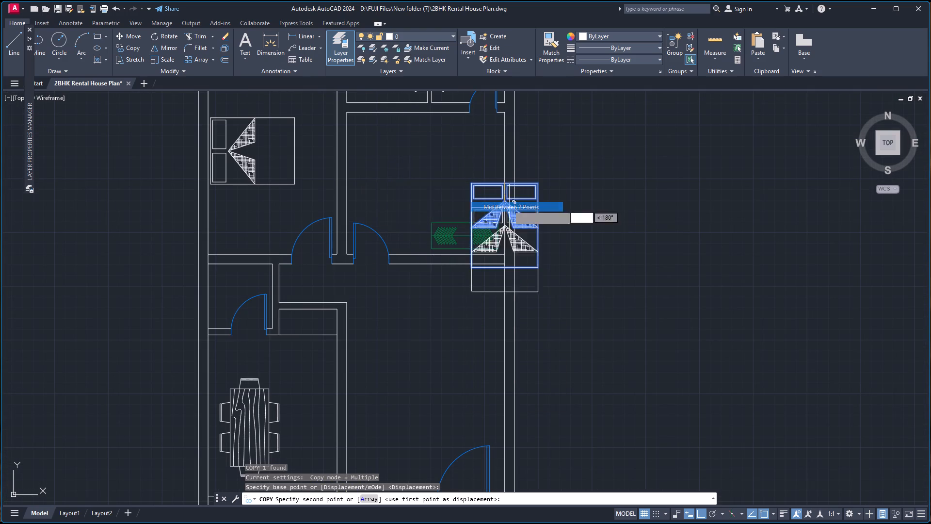
{"action": "left_click", "coordinate": [345, 112]}
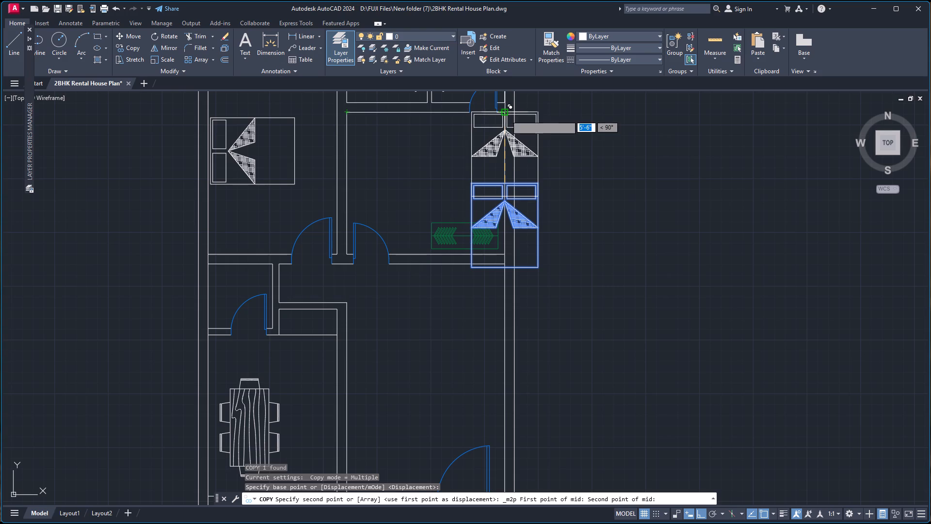
{"action": "left_click", "coordinate": [506, 115]}
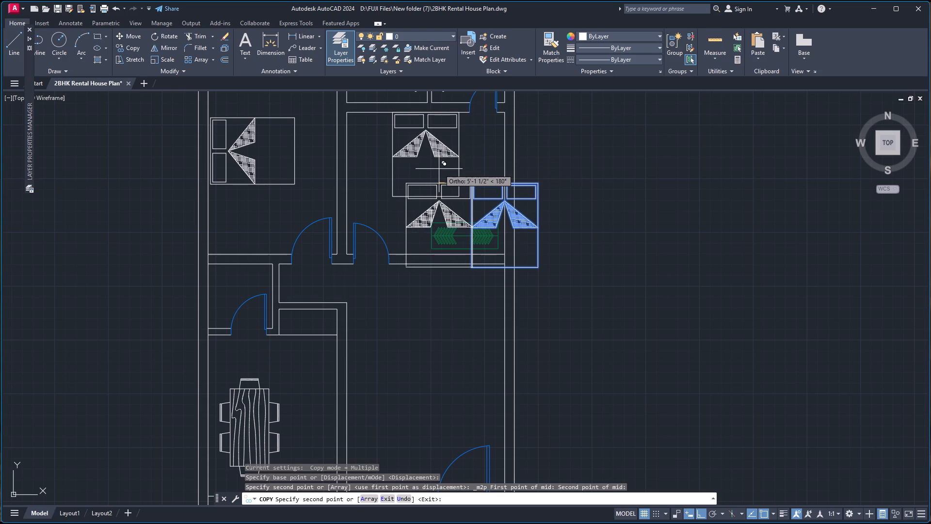
{"action": "key", "text": "Escape"}
Delete the source bed that straddles the outer wall, keeping the copy centred on the bedroom's top wall.
{"action": "left_click", "coordinate": [483, 184]}
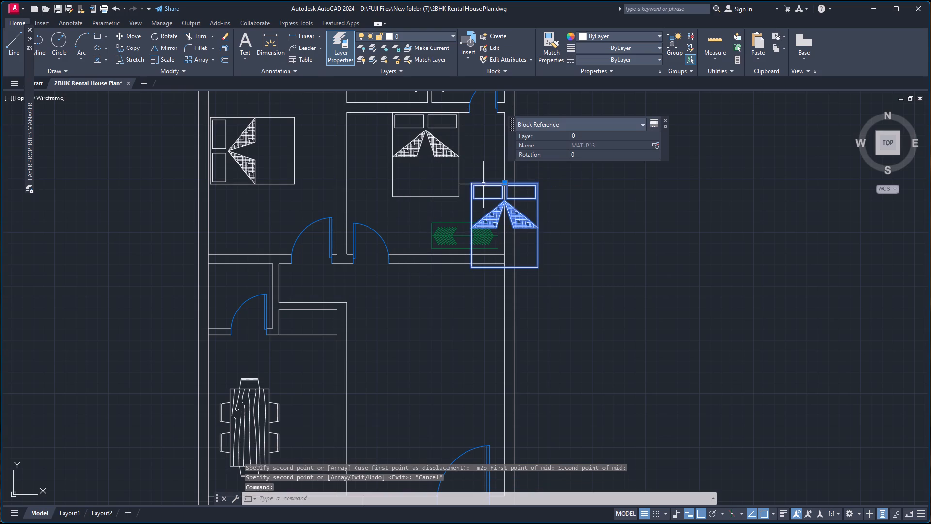
{"action": "key", "text": "Delete"}
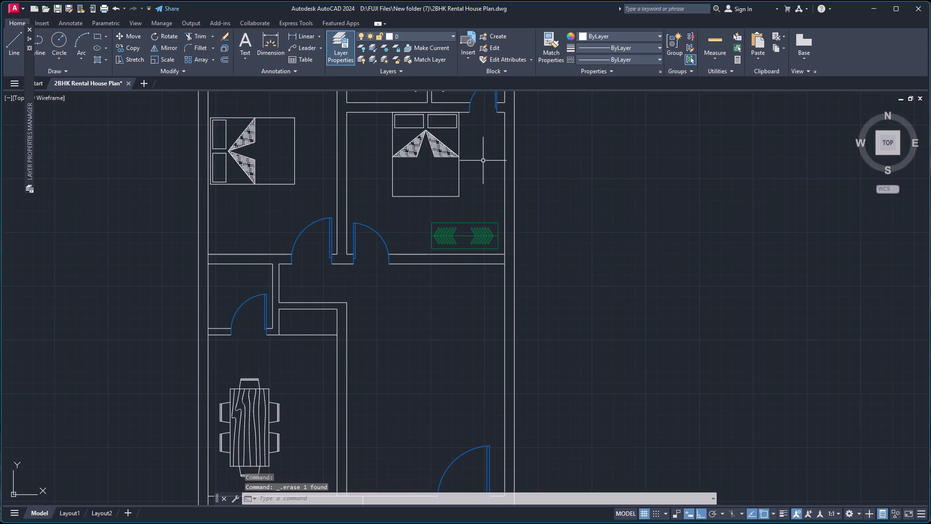
Move the top-right bedroom's bed straight down about 1 1/2" off the top wall by its headboard grip.
{"action": "scroll", "coordinate": [435, 95], "scroll_direction": "up", "scroll_amount": 3}
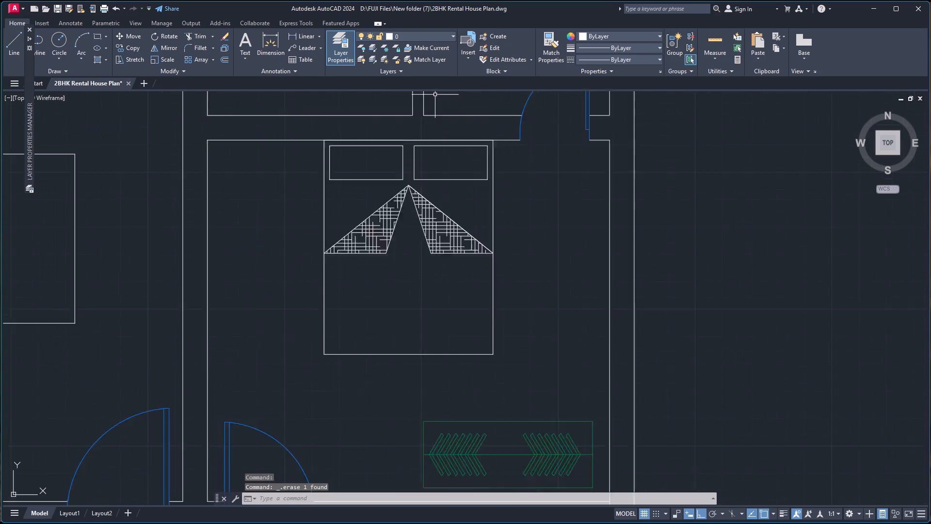
{"action": "left_click", "coordinate": [419, 176]}
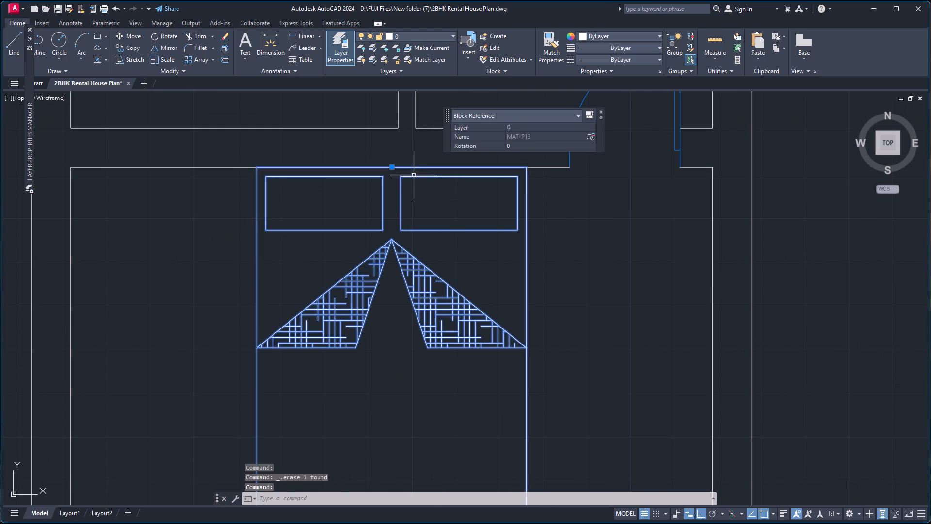
{"action": "scroll", "coordinate": [397, 150], "scroll_direction": "up", "scroll_amount": 2}
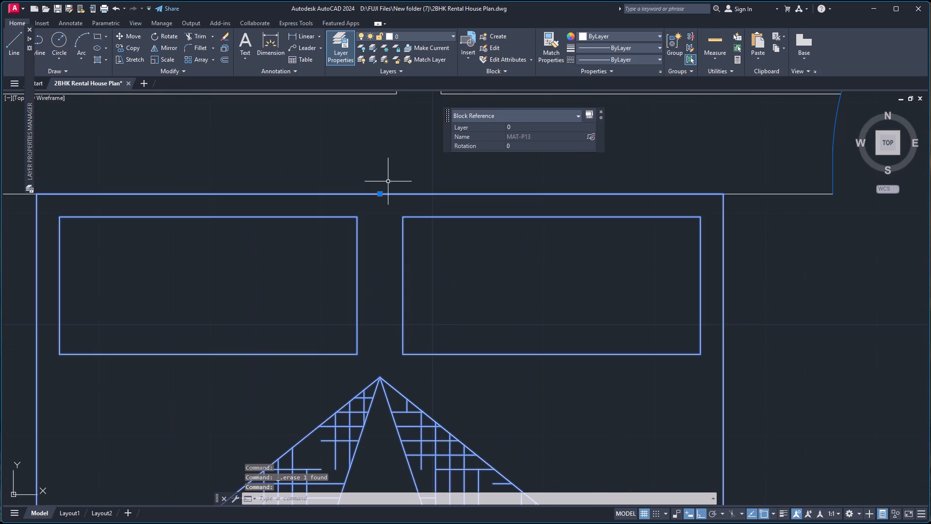
{"action": "left_click", "coordinate": [381, 194]}
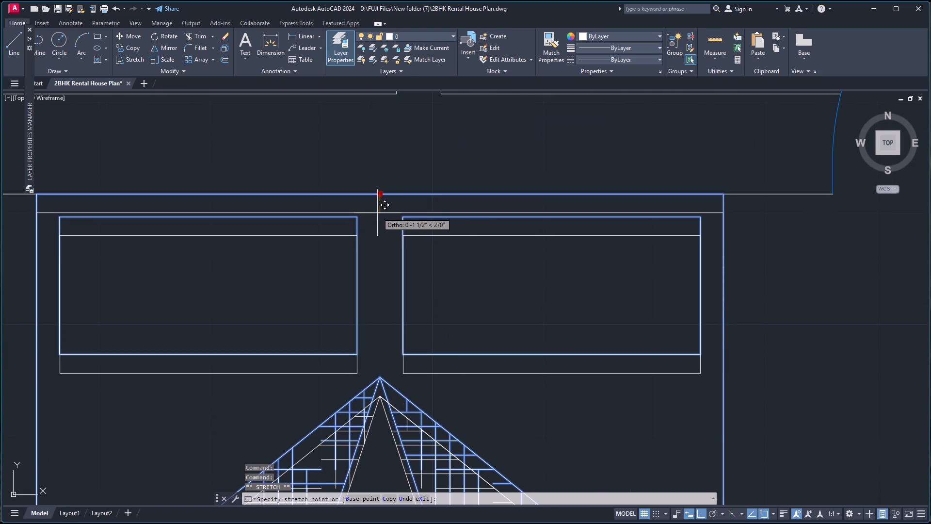
{"action": "left_click", "coordinate": [378, 213]}
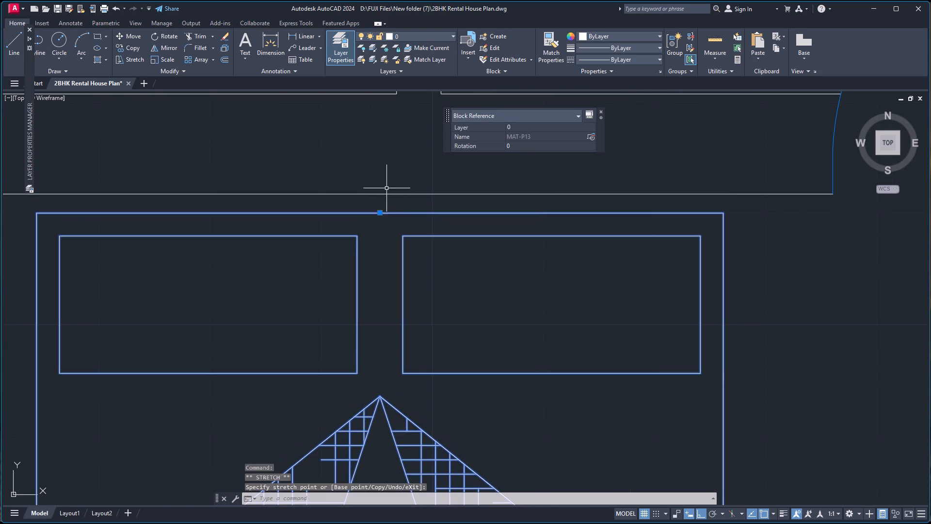
{"action": "scroll", "coordinate": [384, 175], "scroll_direction": "down", "scroll_amount": 4}
{"action": "key", "text": "Escape"}
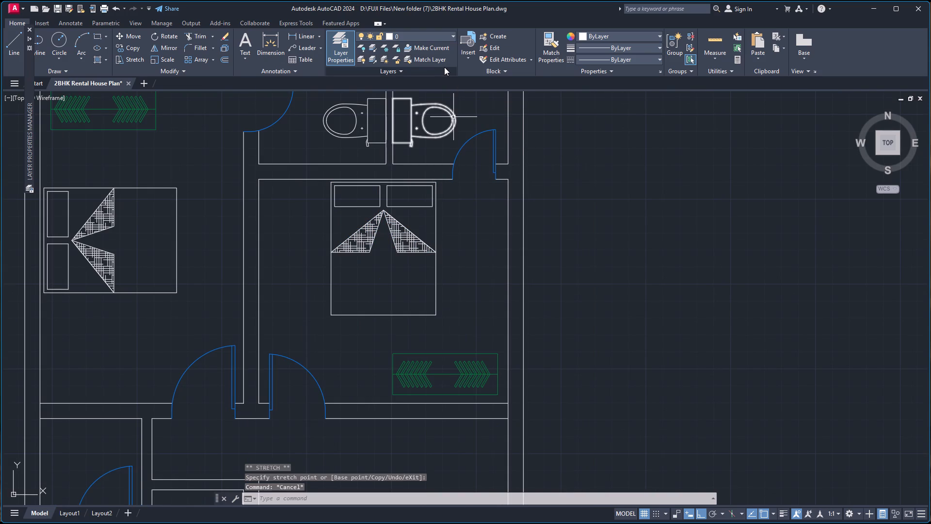
On the Wall layer, draw a short line across the wall between the dining and living areas, level with the dining table's lower chairs.
{"action": "scroll", "coordinate": [357, 150], "scroll_direction": "down", "scroll_amount": 1}
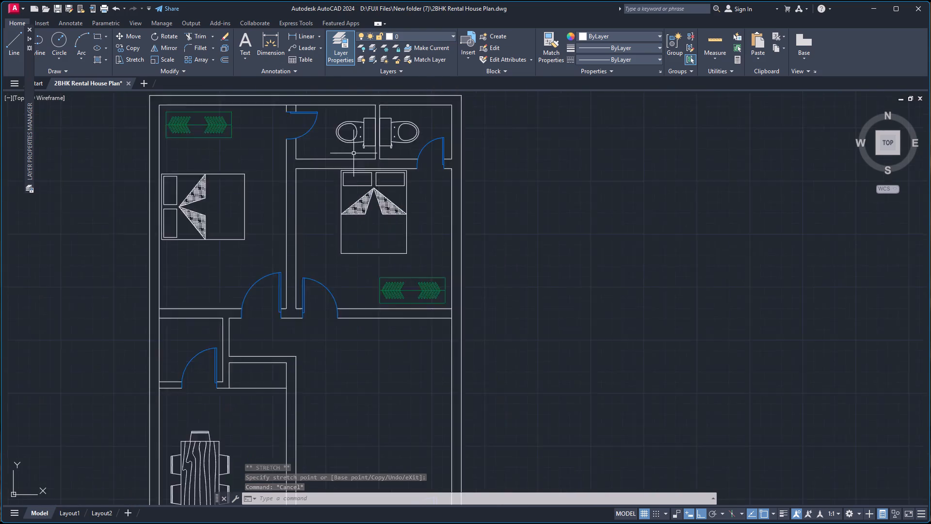
{"action": "scroll", "coordinate": [353, 153], "scroll_direction": "down", "scroll_amount": 1}
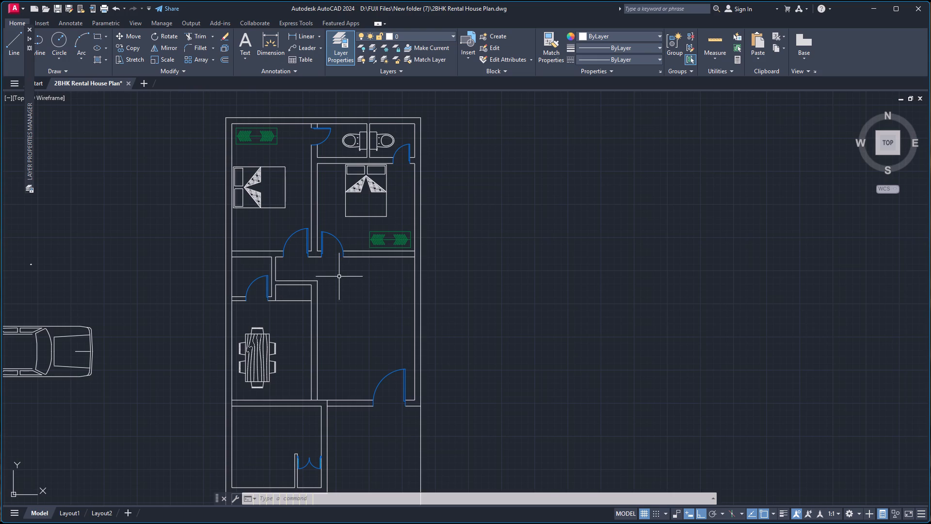
{"action": "left_click", "coordinate": [420, 32]}
{"action": "left_click", "coordinate": [413, 106]}
{"action": "key", "text": "l"}
{"action": "key", "text": "Return"}
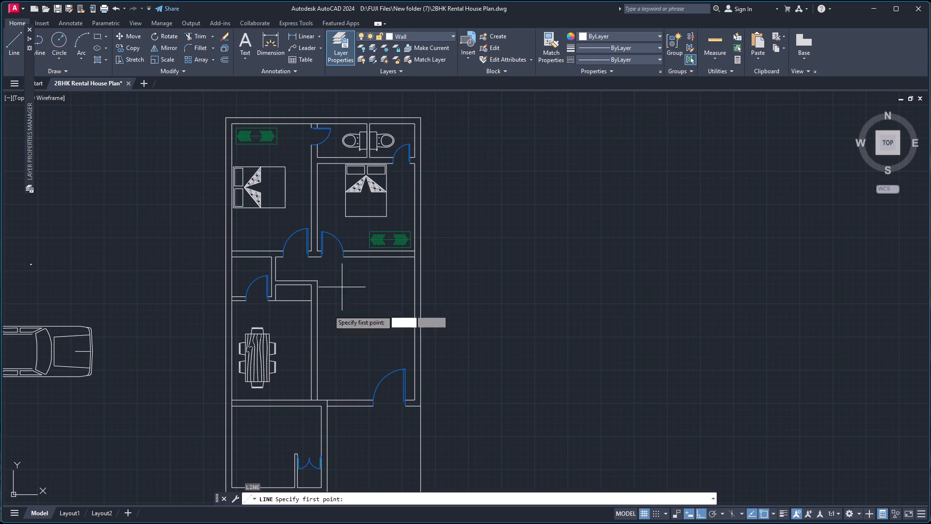
{"action": "scroll", "coordinate": [313, 351], "scroll_direction": "up", "scroll_amount": 3}
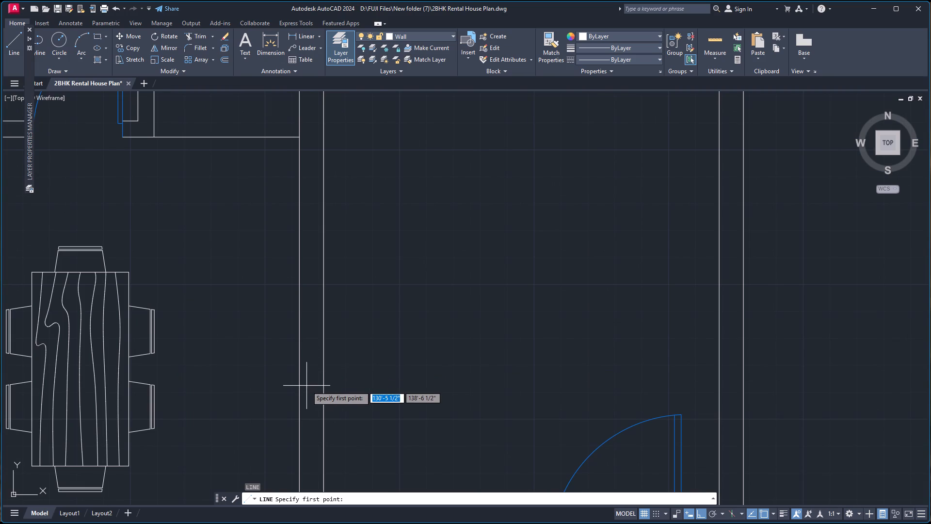
{"action": "scroll", "coordinate": [306, 386], "scroll_direction": "down", "scroll_amount": 1}
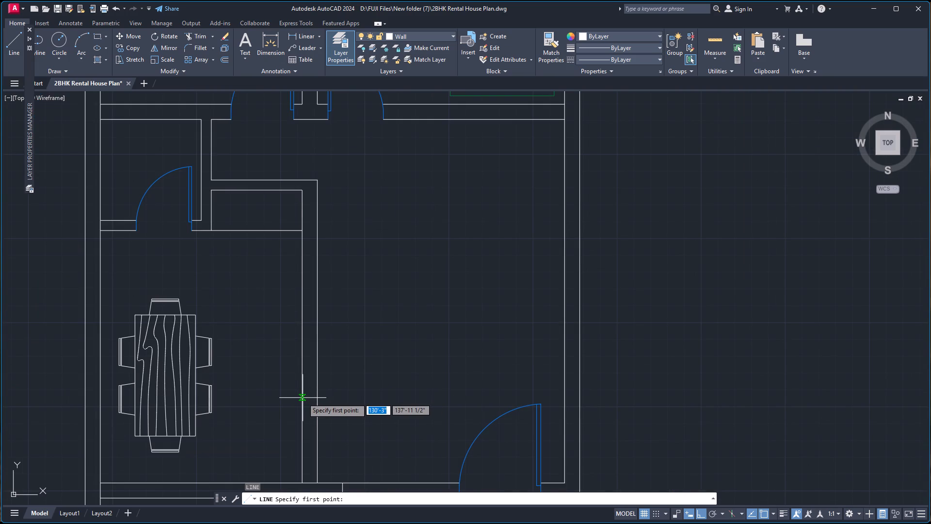
{"action": "left_click", "coordinate": [302, 395]}
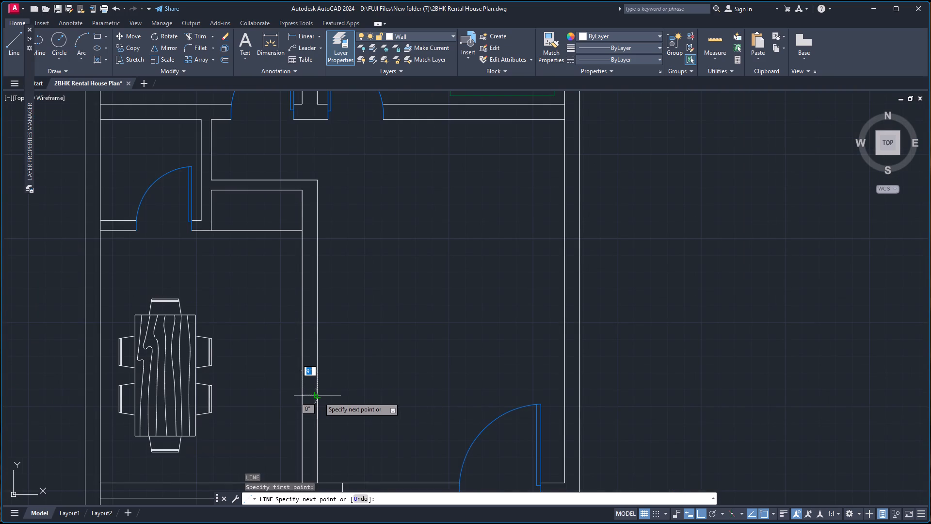
{"action": "left_click", "coordinate": [319, 398]}
{"action": "key", "text": "space"}
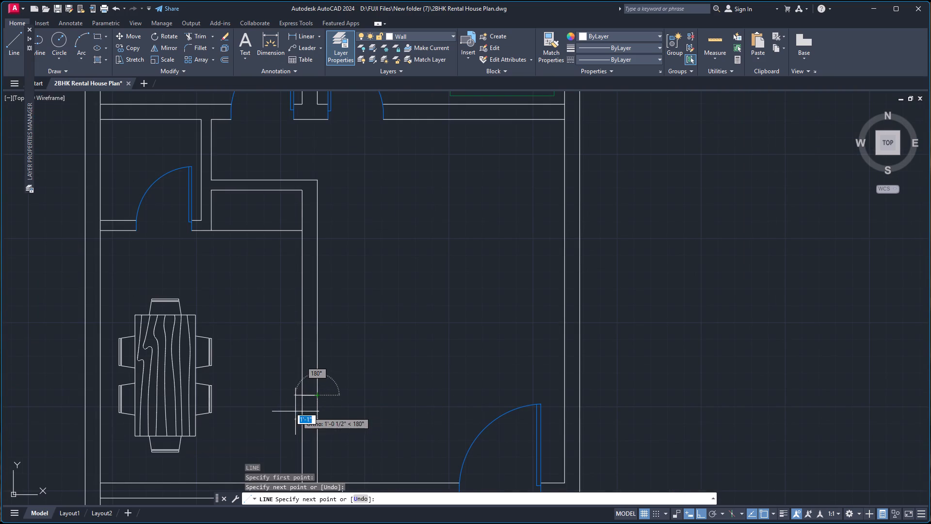
Trim both wall lines below the short cross line to open the dining area to the living area.
{"action": "type", "text": "tr"}
{"action": "key", "text": "Return"}
{"action": "left_click", "coordinate": [284, 439]}
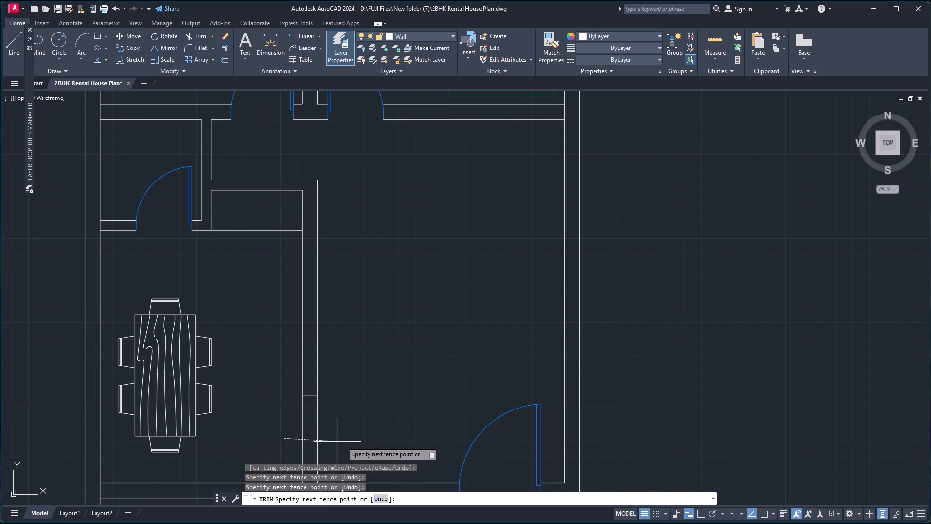
{"action": "left_click", "coordinate": [347, 444]}
Set layer 0 as the current layer and end the Trim command.
{"action": "scroll", "coordinate": [409, 351], "scroll_direction": "down", "scroll_amount": 2}
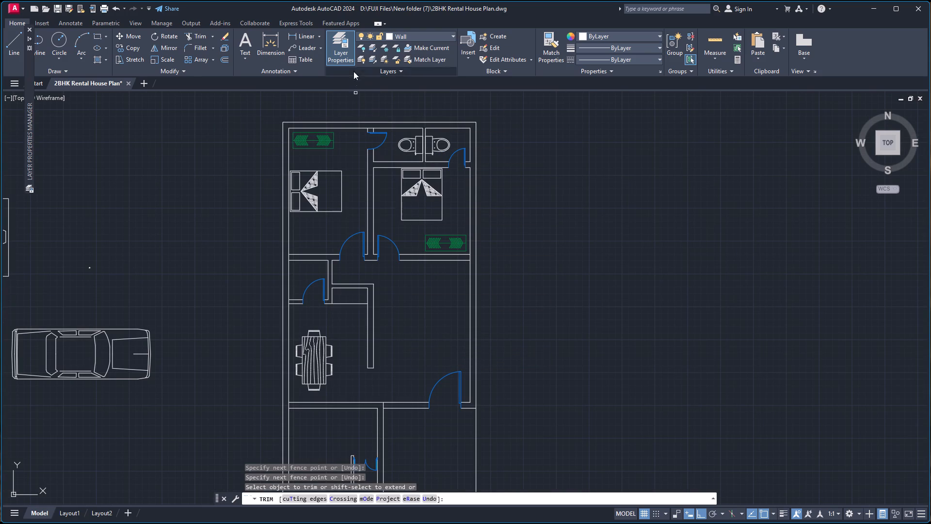
{"action": "left_click", "coordinate": [402, 34]}
{"action": "left_click", "coordinate": [405, 49]}
{"action": "key", "text": "Escape"}
Rotate the TV unit block outside the plan 180° about the midpoint of its straight edge.
{"action": "scroll", "coordinate": [206, 306], "scroll_direction": "down", "scroll_amount": 3}
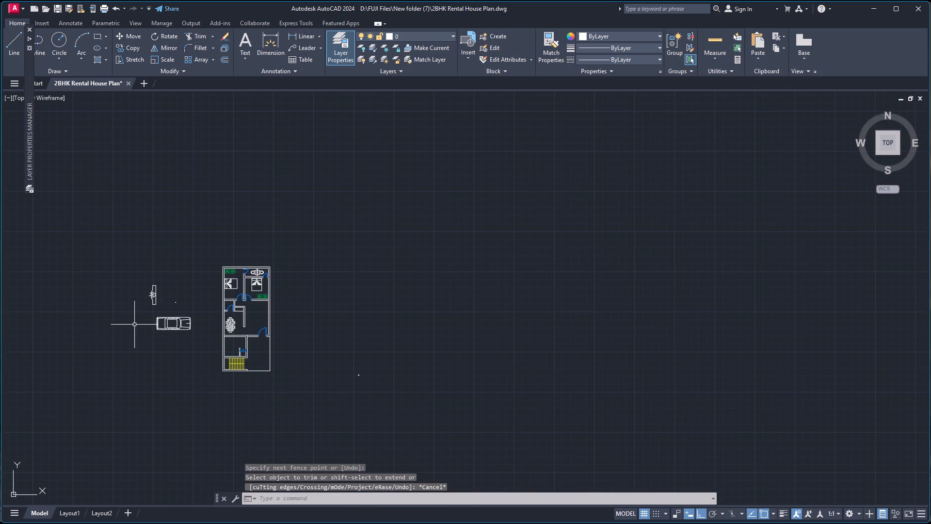
{"action": "scroll", "coordinate": [147, 325], "scroll_direction": "up", "scroll_amount": 3}
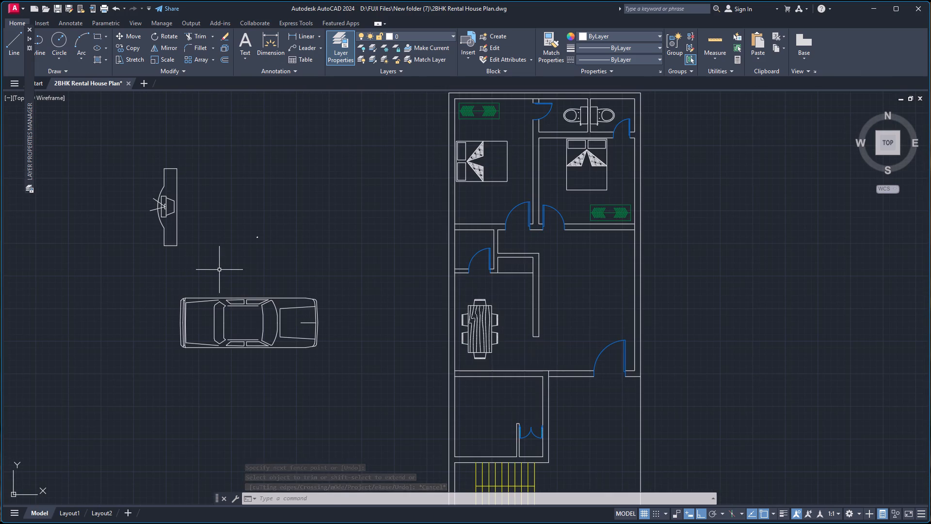
{"action": "left_click", "coordinate": [177, 207]}
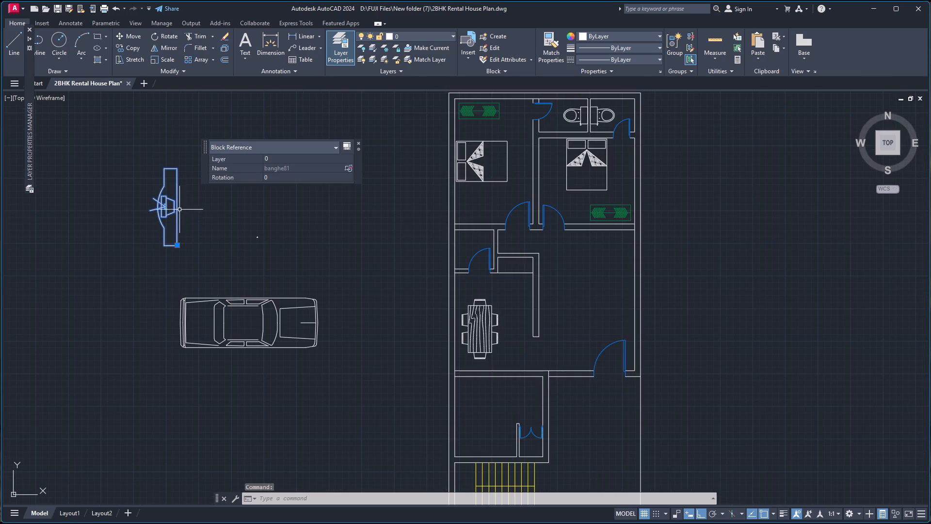
{"action": "key", "text": "c"}
{"action": "key", "text": "o"}
{"action": "key", "text": "BackSpace"}
{"action": "key", "text": "BackSpace"}
{"action": "key", "text": "BackSpace"}
{"action": "type", "text": "ro"}
{"action": "key", "text": "Return"}
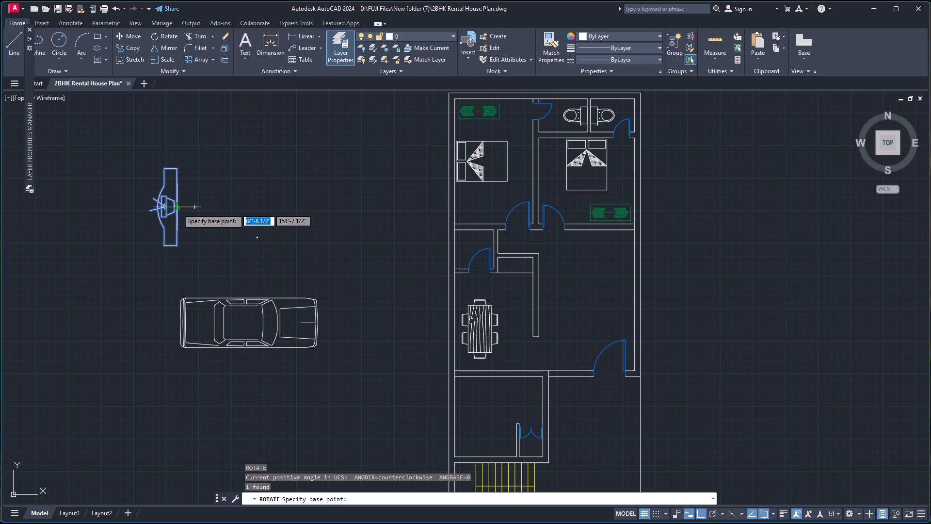
{"action": "left_click", "coordinate": [176, 209]}
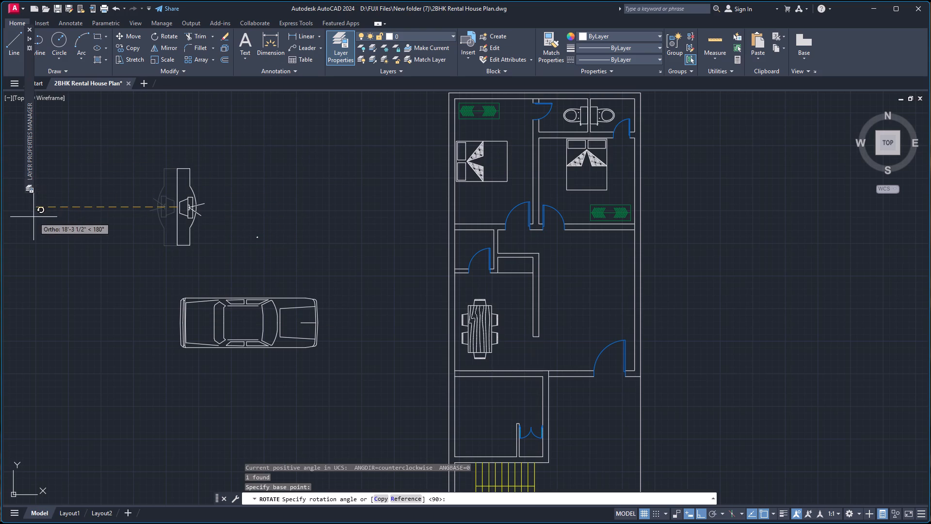
{"action": "left_click", "coordinate": [67, 216]}
Copy the TV unit by its straight edge's midpoint to the mid-point between the ends of the dining wall's living-room face.
{"action": "left_click", "coordinate": [162, 158]}
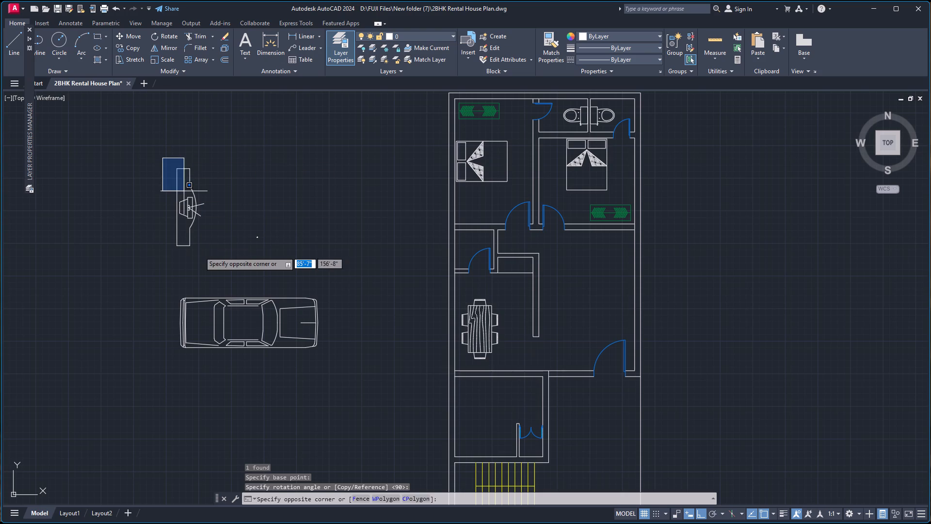
{"action": "left_click", "coordinate": [201, 259]}
{"action": "left_click", "coordinate": [204, 262]}
{"action": "left_click", "coordinate": [180, 172]}
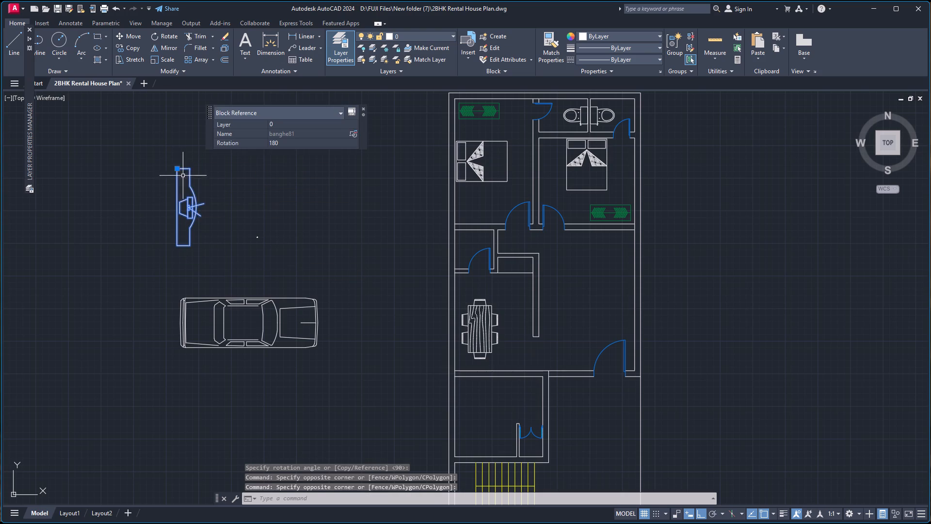
{"action": "type", "text": "co"}
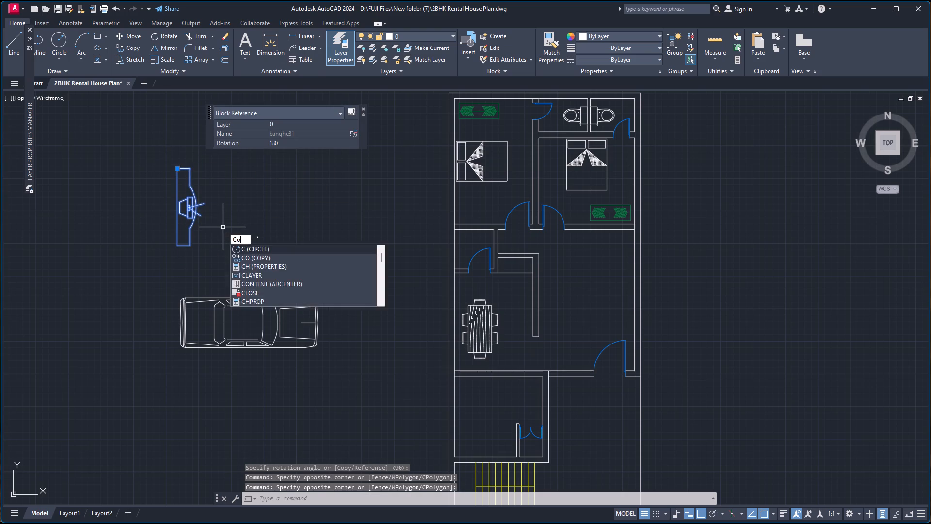
{"action": "key", "text": "Return"}
{"action": "left_click", "coordinate": [174, 204]}
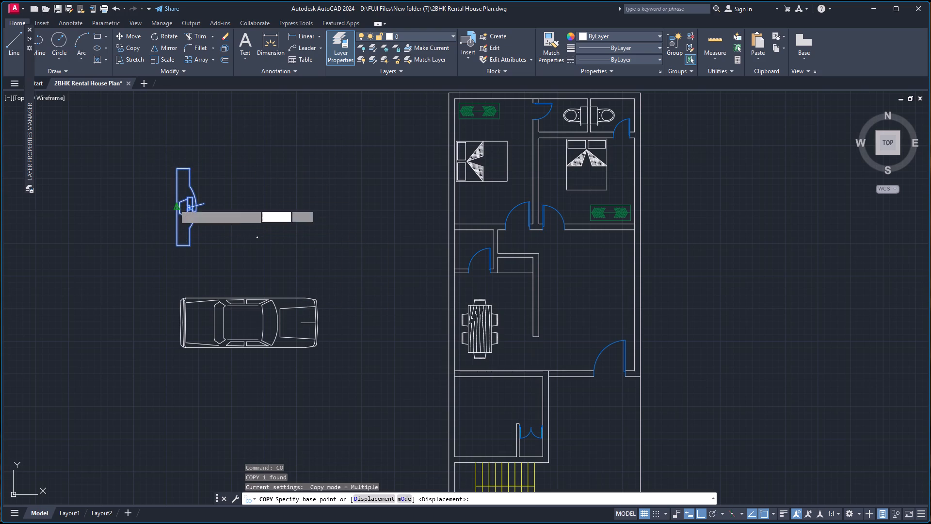
{"action": "scroll", "coordinate": [454, 271], "scroll_direction": "down", "scroll_amount": 1}
{"action": "scroll", "coordinate": [509, 269], "scroll_direction": "up", "scroll_amount": 2}
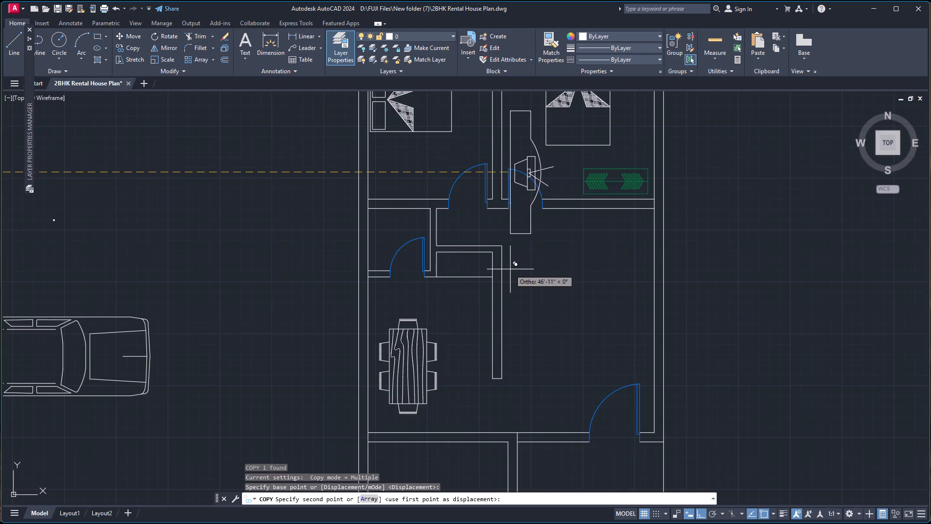
{"action": "right_click", "coordinate": [516, 269]}
{"action": "left_click", "coordinate": [547, 321]}
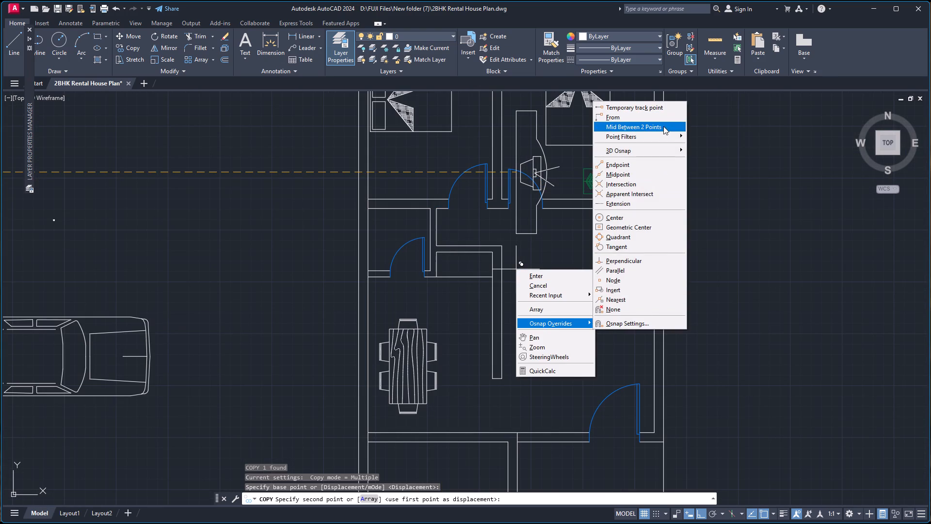
{"action": "left_click", "coordinate": [661, 129]}
{"action": "left_click", "coordinate": [505, 245]}
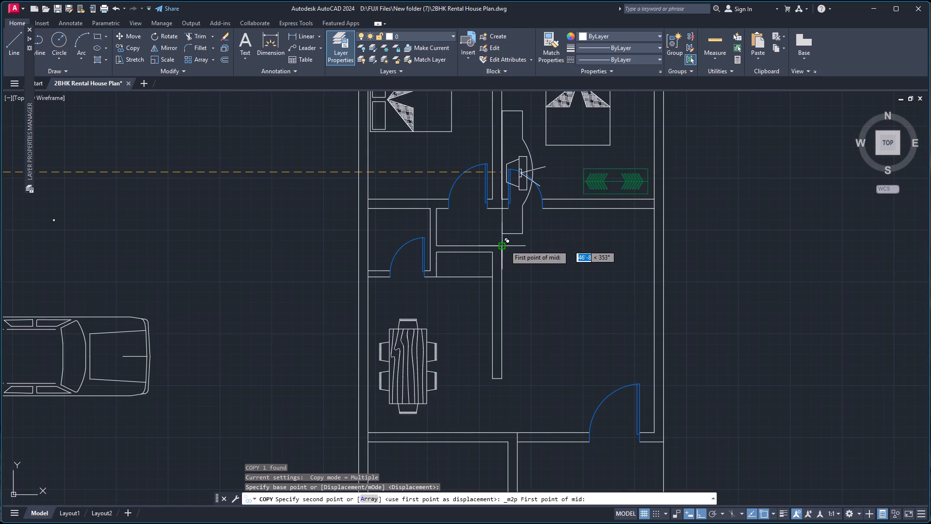
{"action": "left_click", "coordinate": [502, 376]}
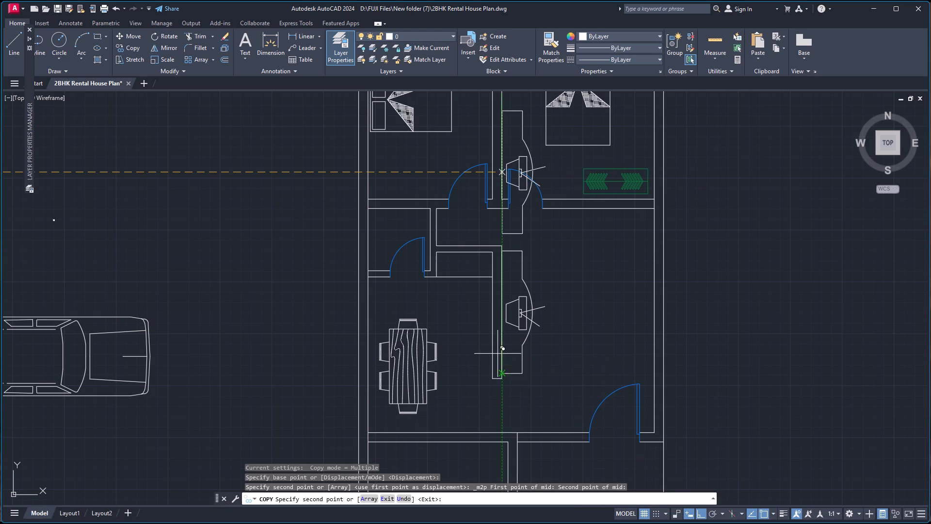
{"action": "key", "text": "Escape"}
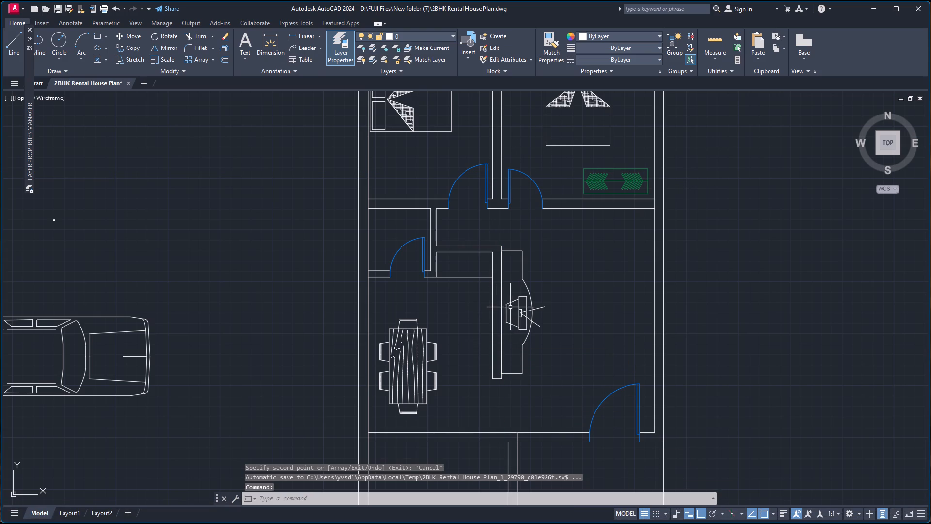
Scale the TV unit beside the partition wall down to about half its size, from its wall-side edge midpoint.
{"action": "left_click", "coordinate": [507, 304]}
{"action": "type", "text": "sc"}
{"action": "key", "text": "Return"}
{"action": "scroll", "coordinate": [519, 310], "scroll_direction": "up", "scroll_amount": 3}
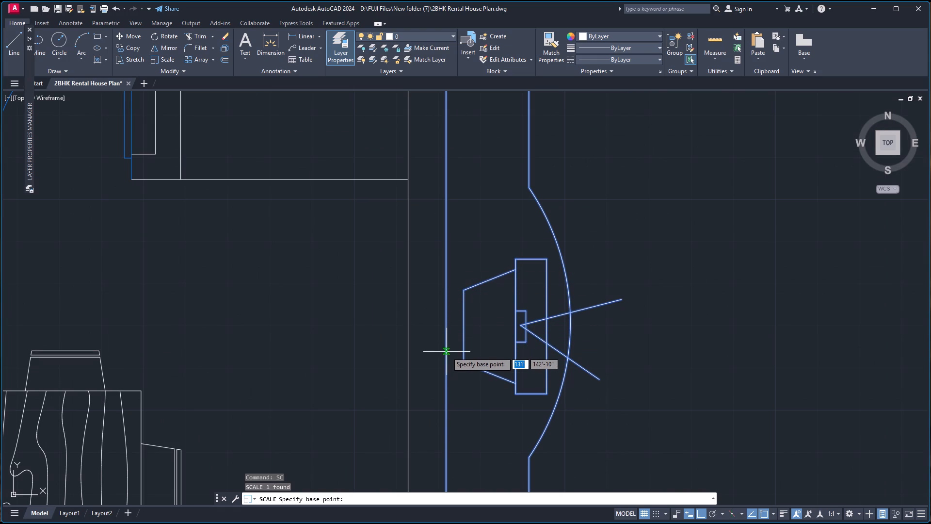
{"action": "left_click", "coordinate": [448, 322]}
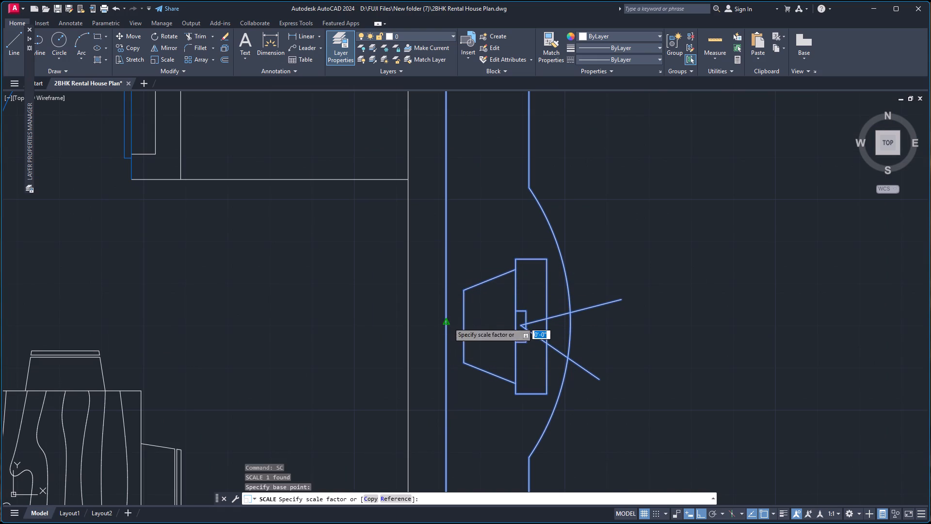
{"action": "scroll", "coordinate": [495, 329], "scroll_direction": "down", "scroll_amount": 2}
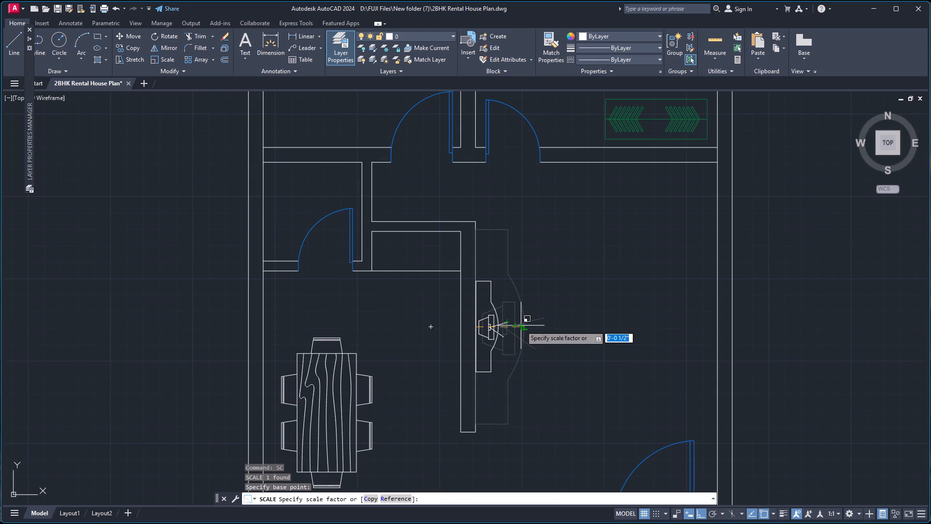
{"action": "scroll", "coordinate": [515, 330], "scroll_direction": "up", "scroll_amount": 2}
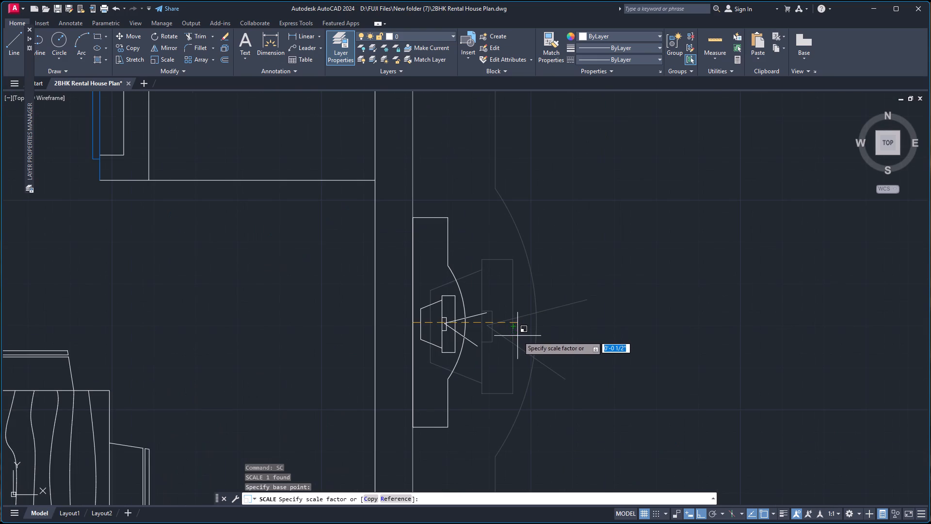
{"action": "left_click", "coordinate": [482, 436]}
Enlarge the tiny sofa set block east of the plan to room scale, using the coffee table's upper-right corner as base point.
{"action": "scroll", "coordinate": [572, 335], "scroll_direction": "down", "scroll_amount": 3}
{"action": "scroll", "coordinate": [624, 321], "scroll_direction": "down", "scroll_amount": 1}
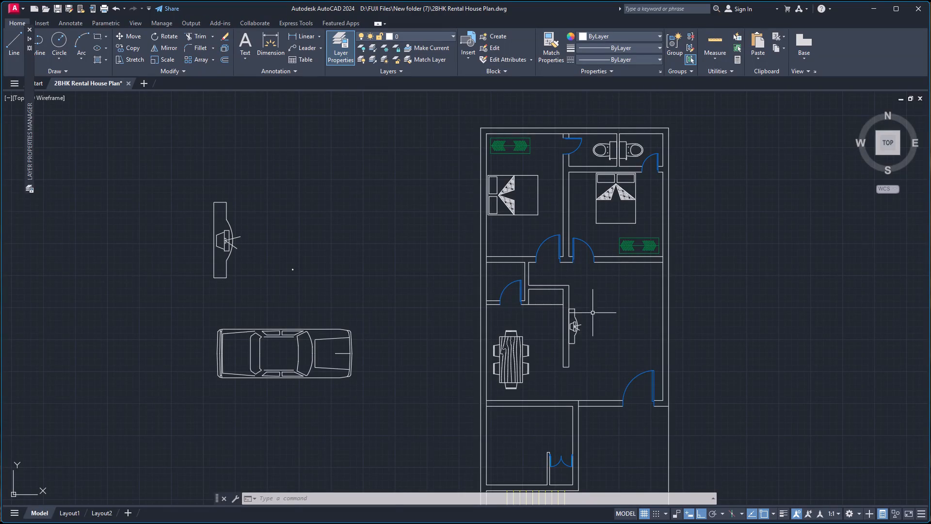
{"action": "scroll", "coordinate": [317, 284], "scroll_direction": "down", "scroll_amount": 2}
{"action": "scroll", "coordinate": [303, 348], "scroll_direction": "down", "scroll_amount": 1}
{"action": "scroll", "coordinate": [450, 364], "scroll_direction": "up", "scroll_amount": 3}
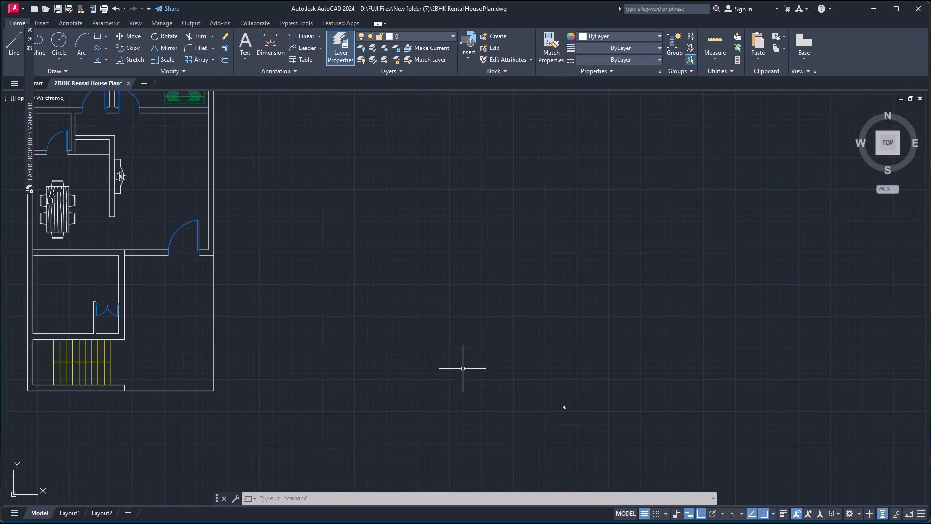
{"action": "scroll", "coordinate": [562, 419], "scroll_direction": "up", "scroll_amount": 5}
{"action": "scroll", "coordinate": [549, 304], "scroll_direction": "up", "scroll_amount": 4}
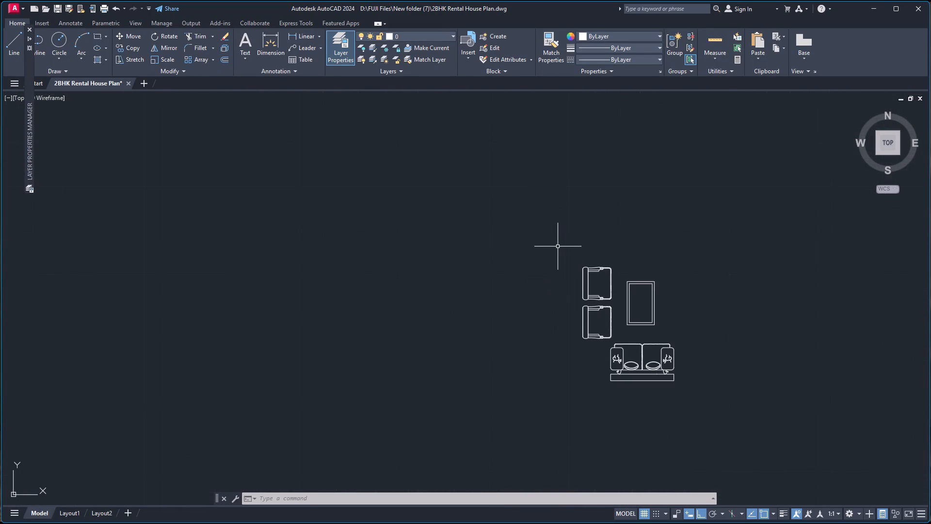
{"action": "scroll", "coordinate": [563, 277], "scroll_direction": "up", "scroll_amount": 1}
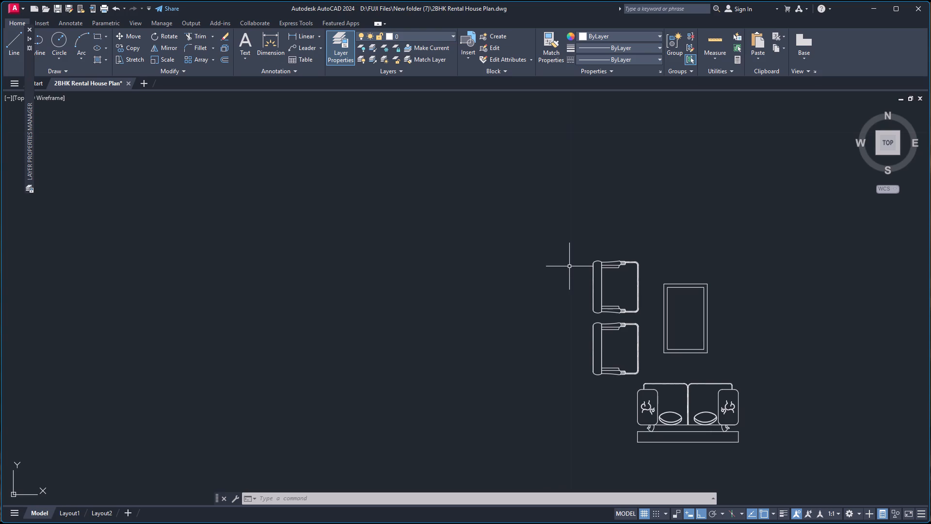
{"action": "left_click", "coordinate": [560, 239]}
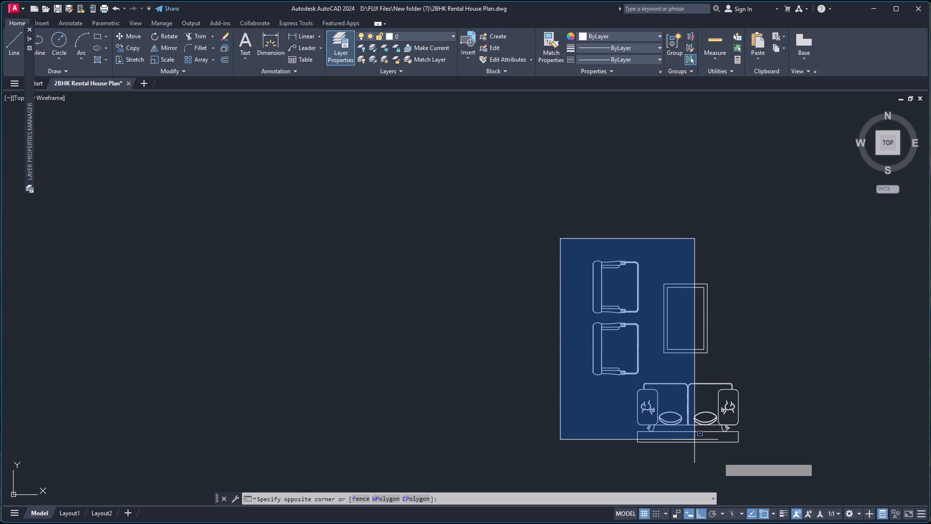
{"action": "left_click", "coordinate": [759, 460]}
{"action": "type", "text": "sc"}
{"action": "key", "text": "Return"}
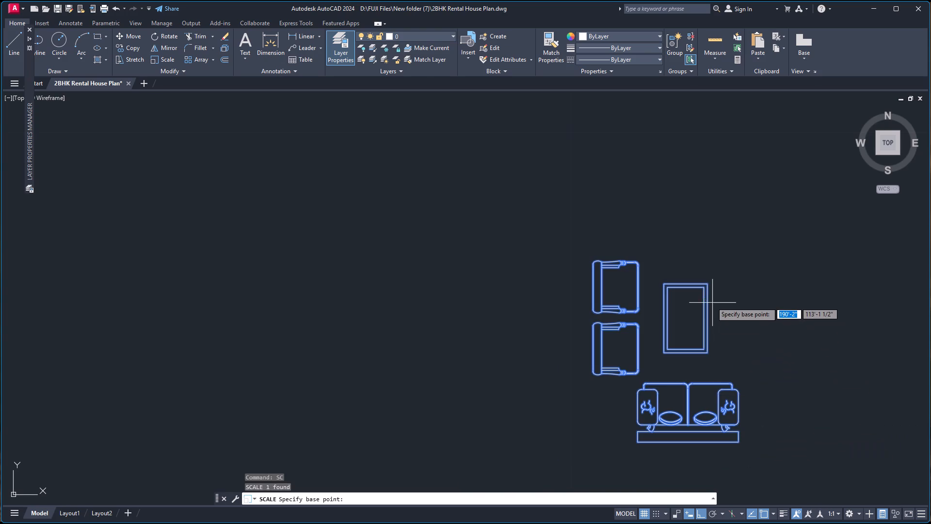
{"action": "left_click", "coordinate": [707, 283]}
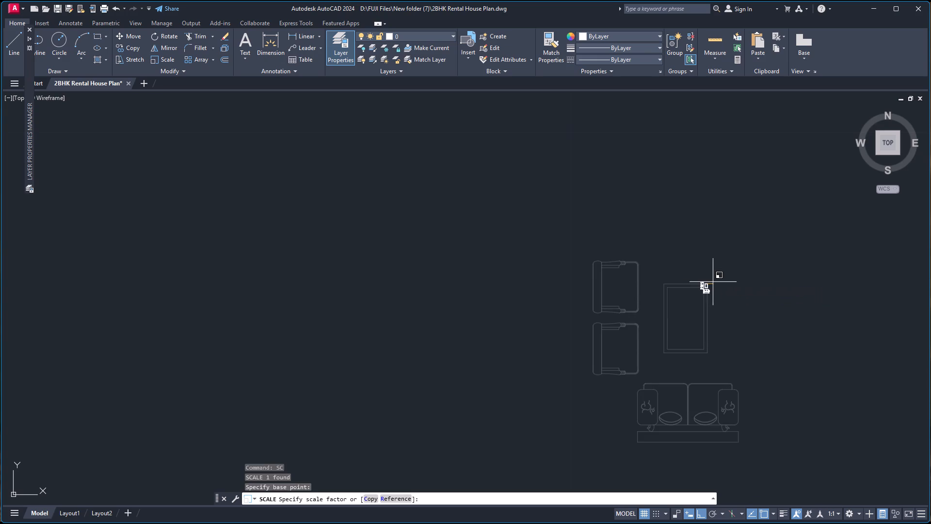
{"action": "scroll", "coordinate": [750, 275], "scroll_direction": "down", "scroll_amount": 11}
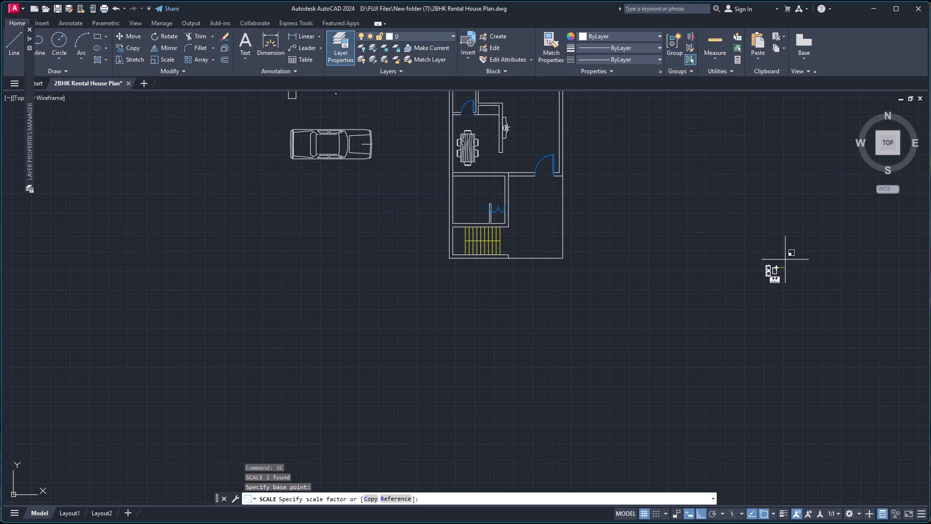
{"action": "scroll", "coordinate": [798, 254], "scroll_direction": "down", "scroll_amount": 1}
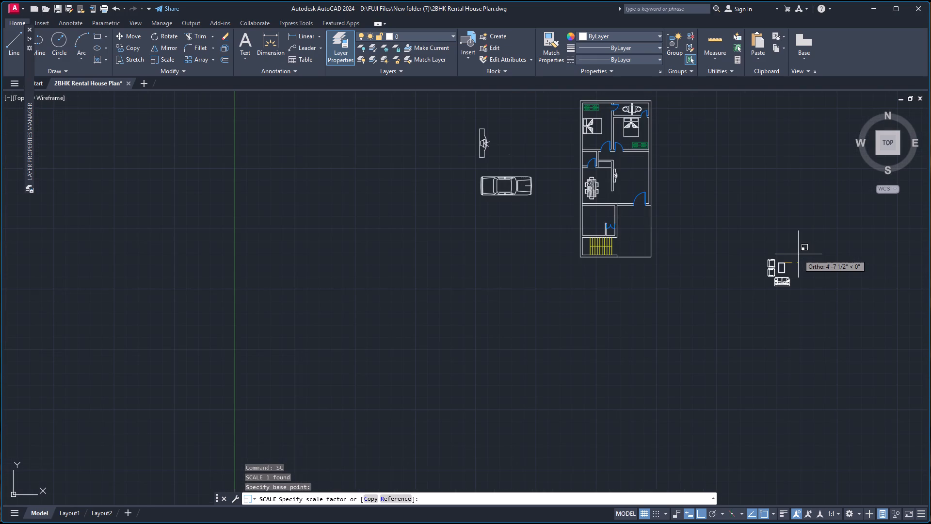
{"action": "left_click", "coordinate": [798, 254]}
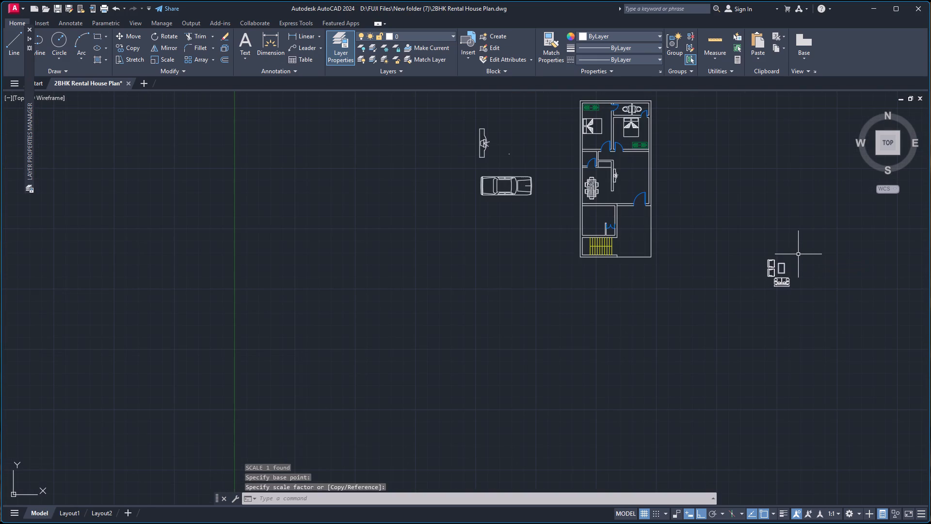
Rotate the sofa set 180 degrees about the coffee table's upper-right corner.
{"action": "left_click", "coordinate": [753, 247]}
{"action": "left_click", "coordinate": [801, 336]}
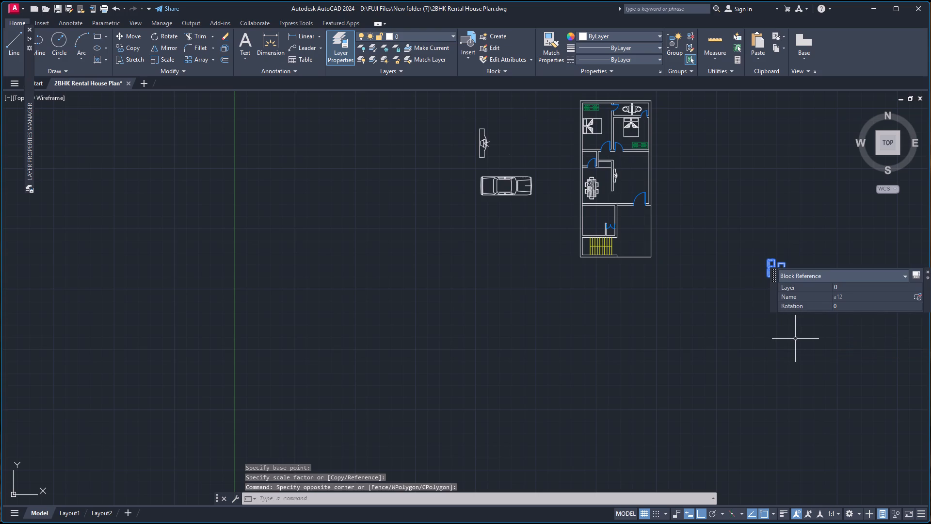
{"action": "key", "text": "r"}
{"action": "key", "text": "o"}
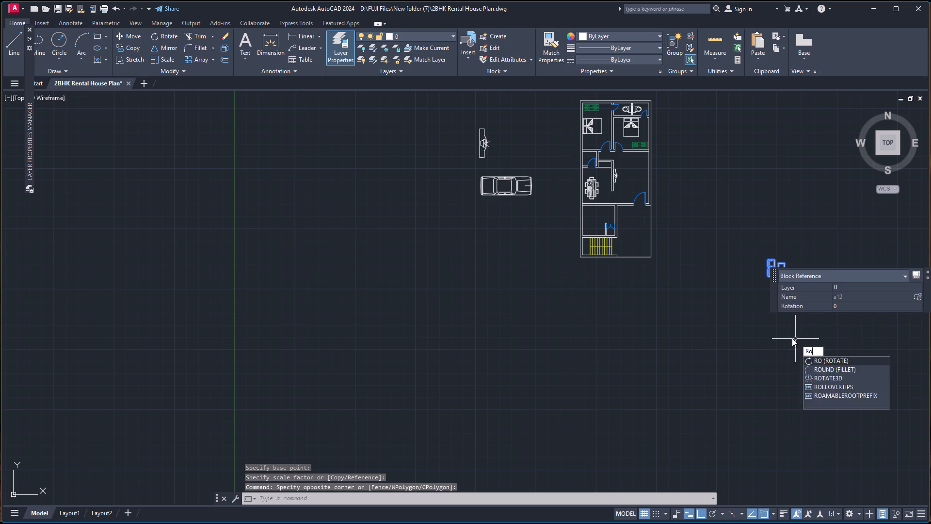
{"action": "key", "text": "Return"}
{"action": "left_click", "coordinate": [785, 263]}
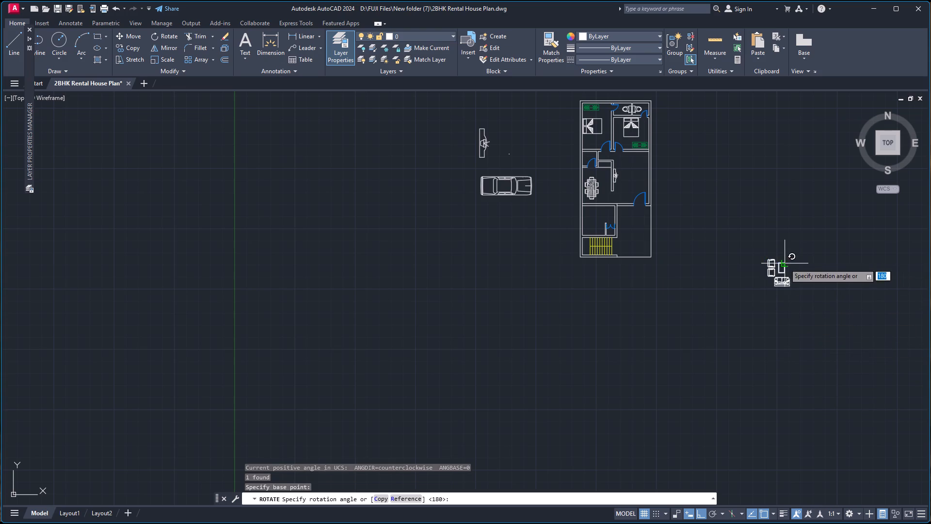
{"action": "left_click", "coordinate": [731, 261]}
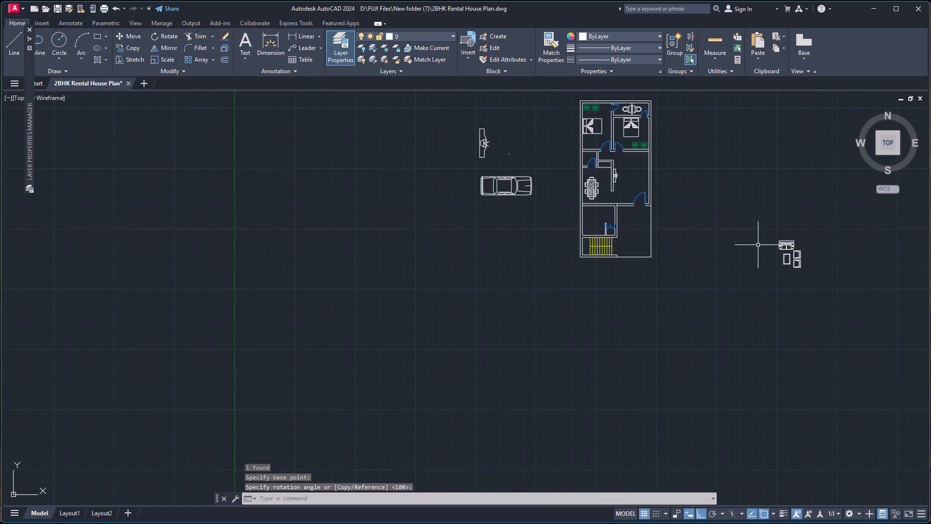
Move the sofa set with ortho off into the living room, armchairs backing onto the east wall opposite the TV unit.
{"action": "left_click", "coordinate": [770, 224]}
{"action": "left_click", "coordinate": [813, 297]}
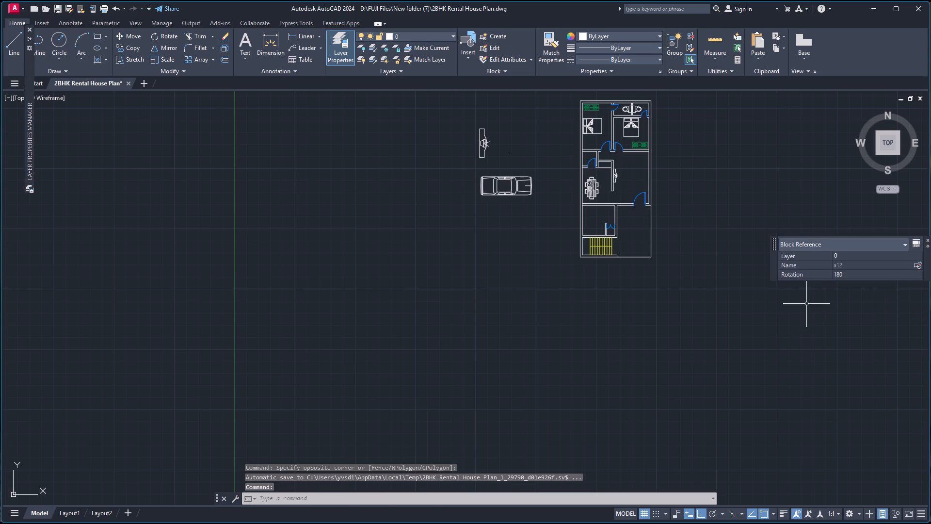
{"action": "key", "text": "m"}
{"action": "key", "text": "Return"}
{"action": "scroll", "coordinate": [807, 253], "scroll_direction": "up", "scroll_amount": 2}
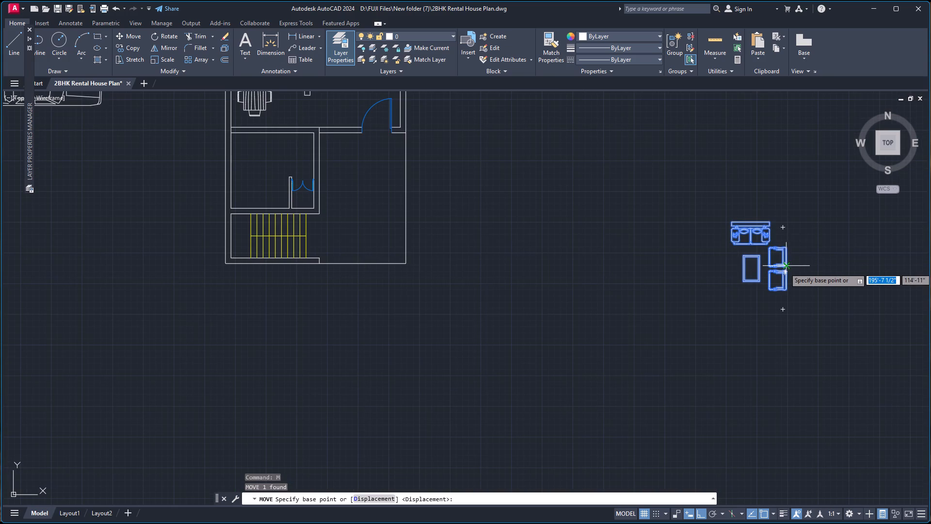
{"action": "left_click", "coordinate": [785, 265]}
{"action": "scroll", "coordinate": [570, 234], "scroll_direction": "down", "scroll_amount": 3}
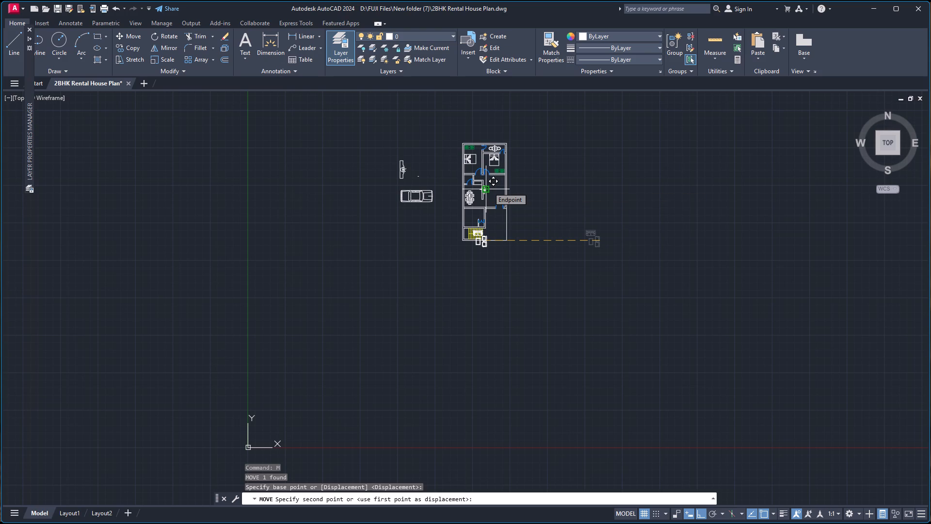
{"action": "key", "text": "F8"}
{"action": "scroll", "coordinate": [496, 192], "scroll_direction": "up", "scroll_amount": 4}
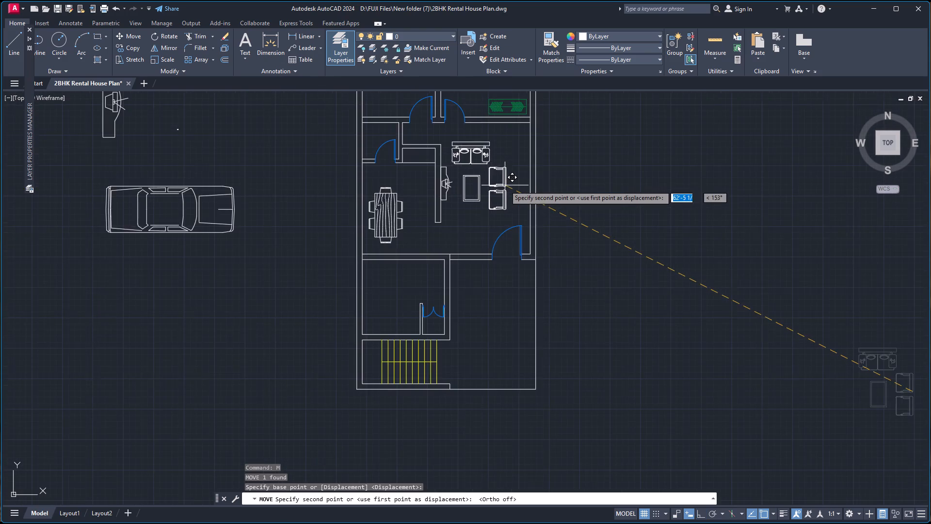
{"action": "scroll", "coordinate": [531, 180], "scroll_direction": "down", "scroll_amount": 1}
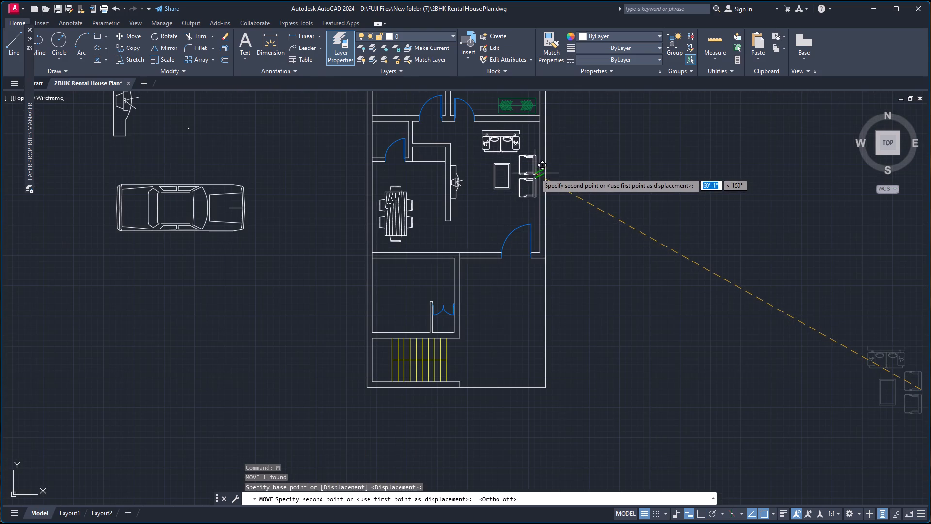
{"action": "scroll", "coordinate": [535, 170], "scroll_direction": "up", "scroll_amount": 1}
{"action": "scroll", "coordinate": [534, 166], "scroll_direction": "down", "scroll_amount": 2}
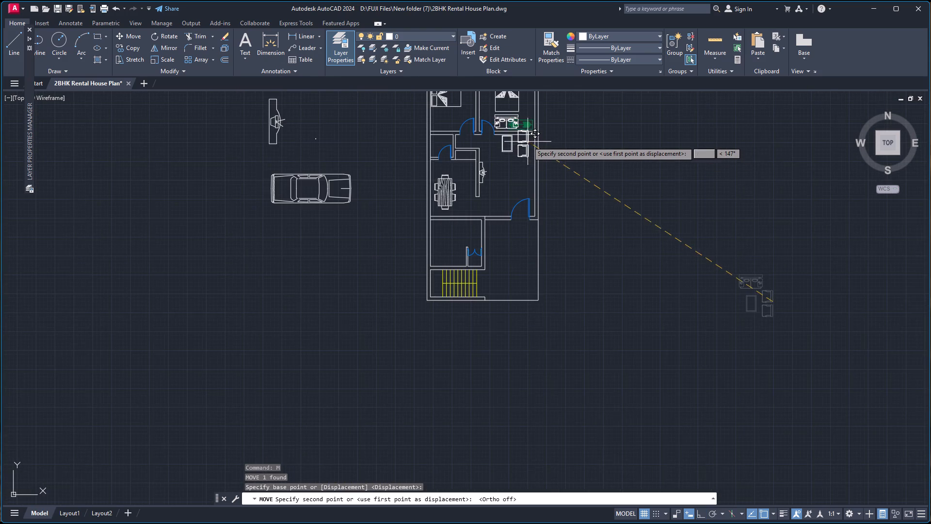
{"action": "scroll", "coordinate": [528, 140], "scroll_direction": "up", "scroll_amount": 3}
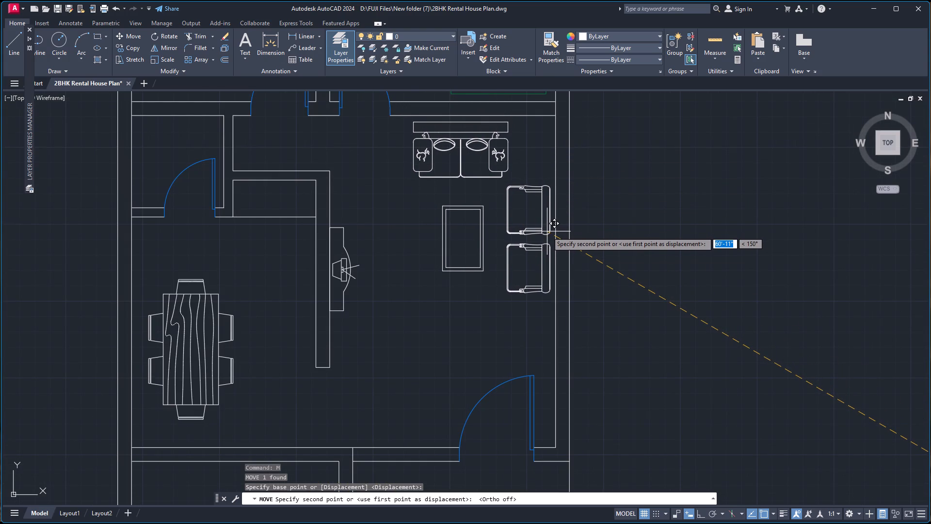
{"action": "left_click", "coordinate": [547, 231]}
Trim the short west inner-wall line segment closing off the end of the wall below the dining area.
{"action": "scroll", "coordinate": [532, 252], "scroll_direction": "down", "scroll_amount": 2}
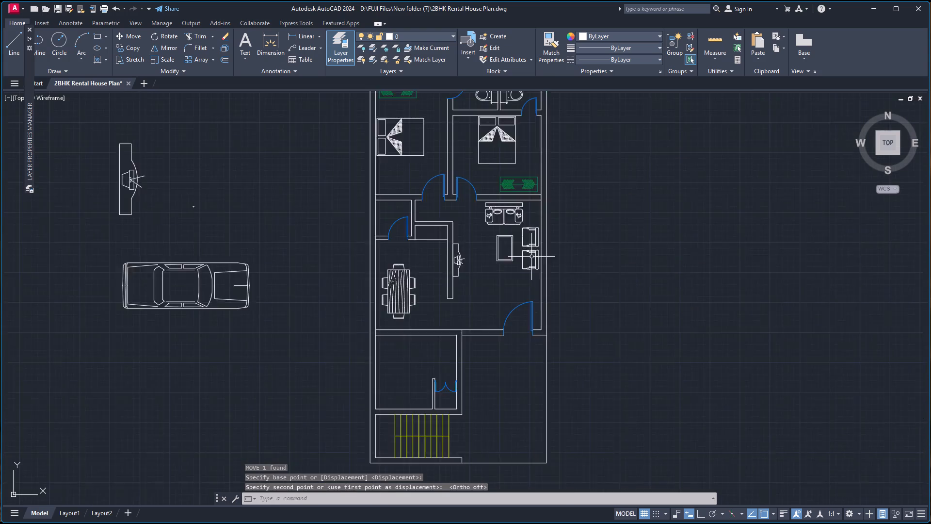
{"action": "scroll", "coordinate": [531, 259], "scroll_direction": "down", "scroll_amount": 1}
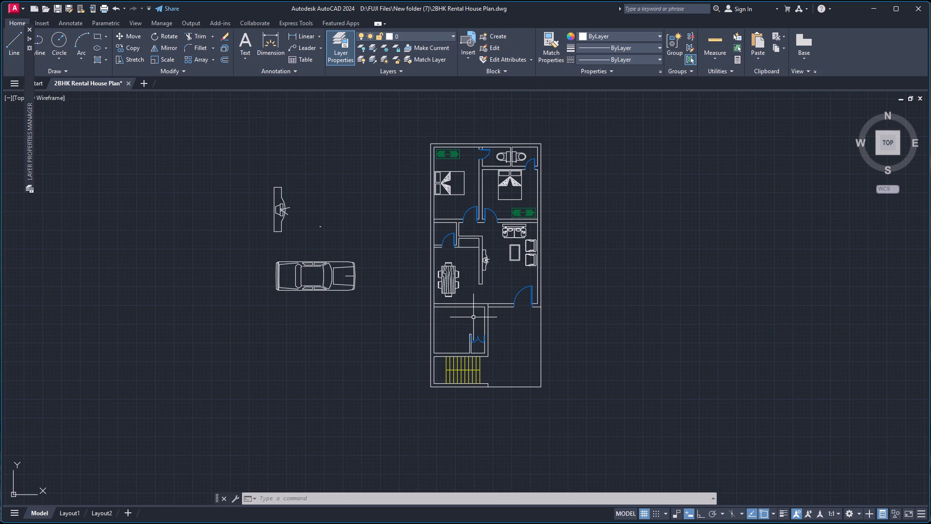
{"action": "scroll", "coordinate": [453, 295], "scroll_direction": "up", "scroll_amount": 2}
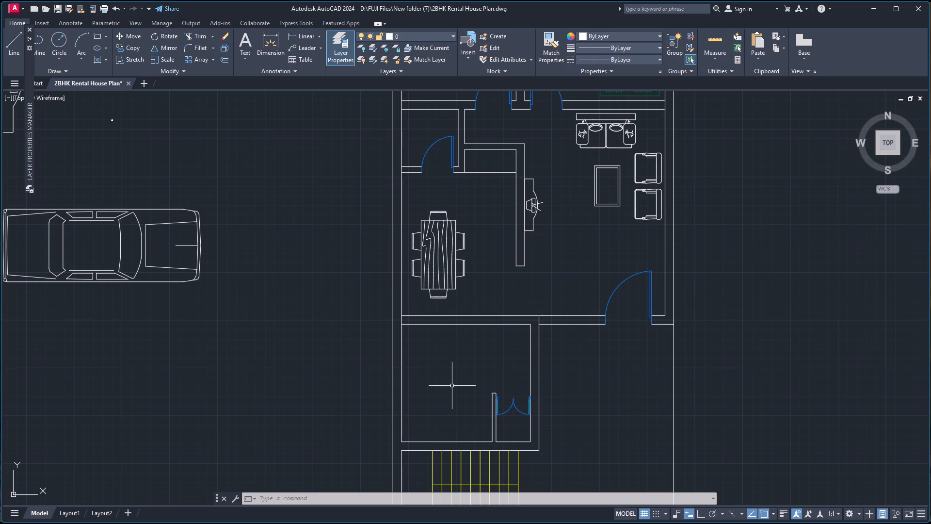
{"action": "type", "text": "tr"}
{"action": "key", "text": "Return"}
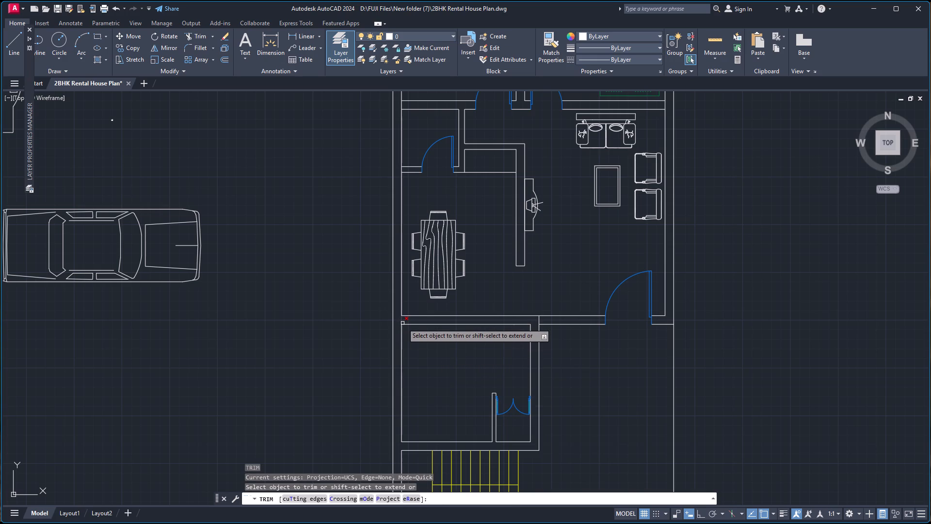
{"action": "left_click", "coordinate": [402, 323]}
{"action": "key", "text": "space"}
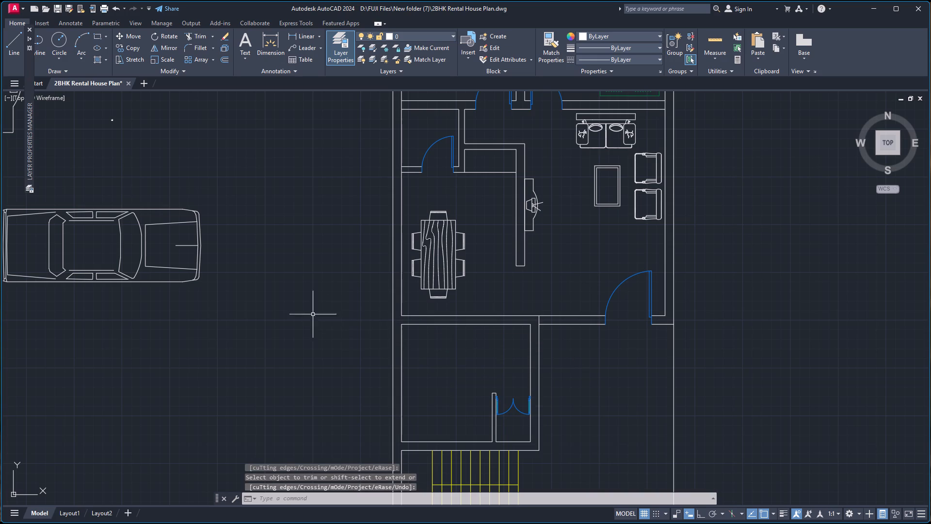
Delete the spare TV unit lying outside the plan, above the car.
{"action": "scroll", "coordinate": [210, 233], "scroll_direction": "down", "scroll_amount": 3}
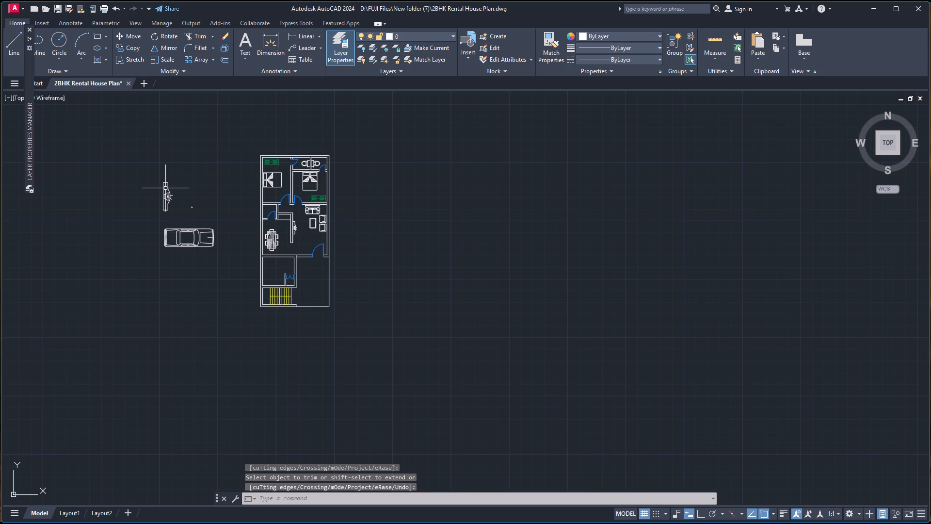
{"action": "left_click", "coordinate": [176, 184]}
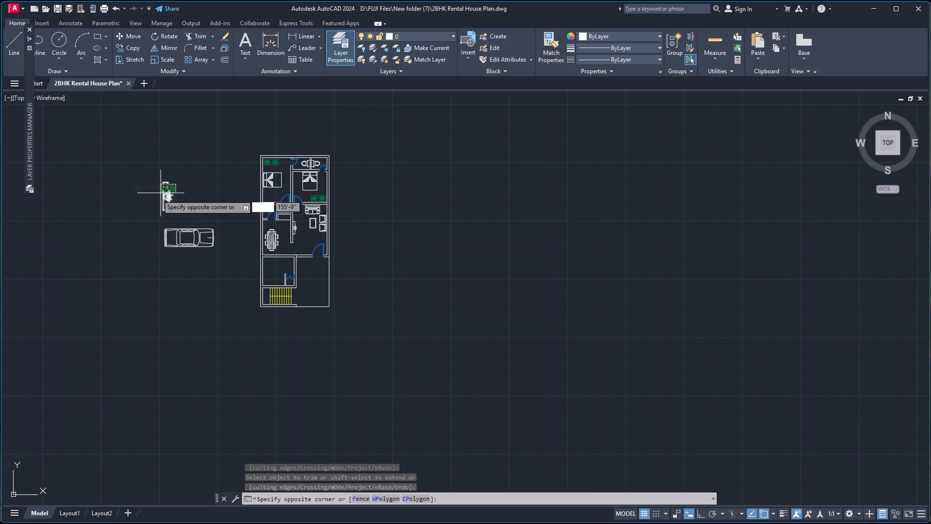
{"action": "left_click", "coordinate": [148, 199]}
{"action": "key", "text": "Delete"}
Rotate the car block outside the plan 90 degrees about its centre with ortho on, so its front faces north.
{"action": "scroll", "coordinate": [174, 198], "scroll_direction": "up", "scroll_amount": 5}
{"action": "scroll", "coordinate": [253, 244], "scroll_direction": "up", "scroll_amount": 4}
{"action": "scroll", "coordinate": [387, 185], "scroll_direction": "up", "scroll_amount": 1}
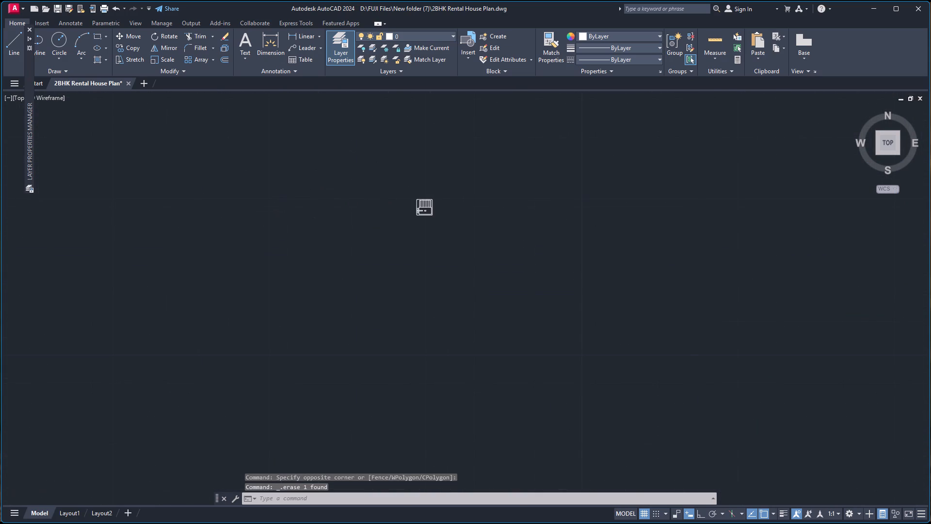
{"action": "scroll", "coordinate": [387, 185], "scroll_direction": "up", "scroll_amount": 1}
{"action": "scroll", "coordinate": [427, 204], "scroll_direction": "down", "scroll_amount": 4}
{"action": "scroll", "coordinate": [416, 264], "scroll_direction": "down", "scroll_amount": 5}
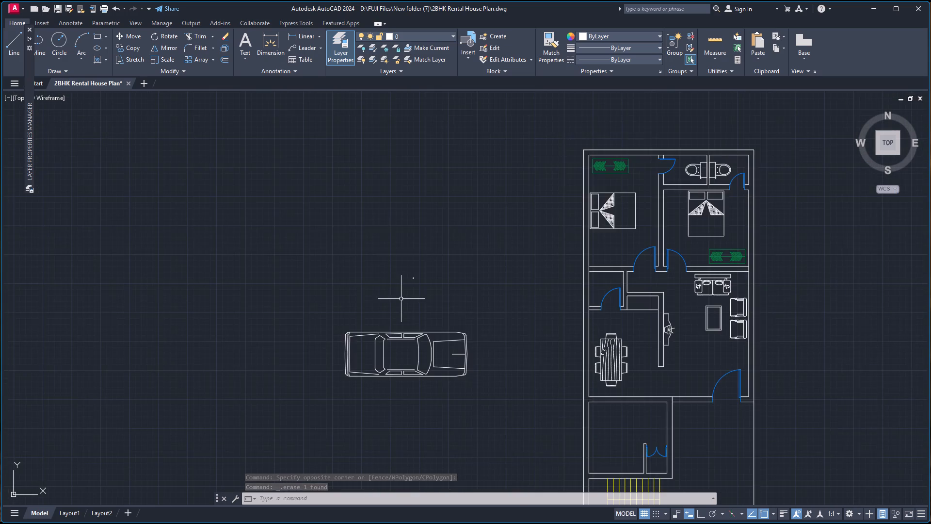
{"action": "scroll", "coordinate": [400, 302], "scroll_direction": "down", "scroll_amount": 3}
{"action": "scroll", "coordinate": [384, 304], "scroll_direction": "up", "scroll_amount": 3}
{"action": "left_click", "coordinate": [372, 321]}
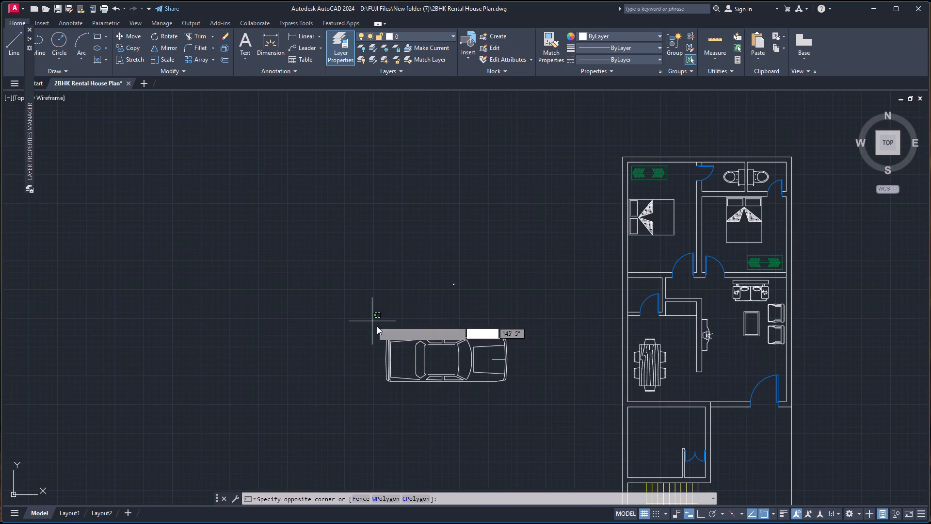
{"action": "left_click", "coordinate": [517, 393]}
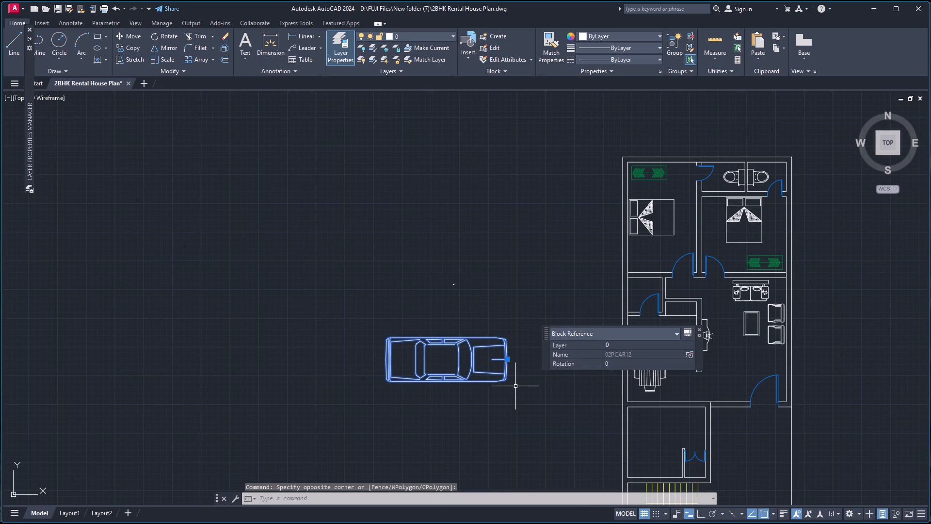
{"action": "type", "text": "ro"}
{"action": "key", "text": "Return"}
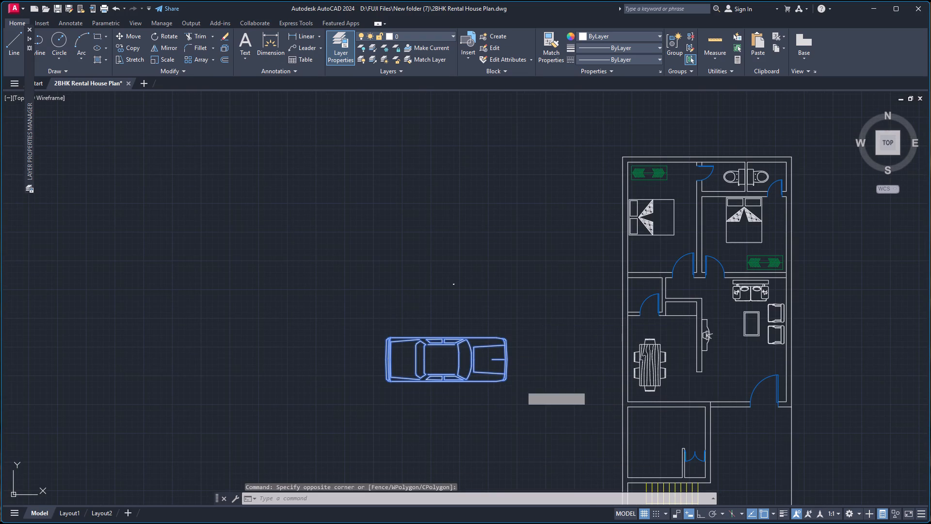
{"action": "left_click", "coordinate": [440, 360]}
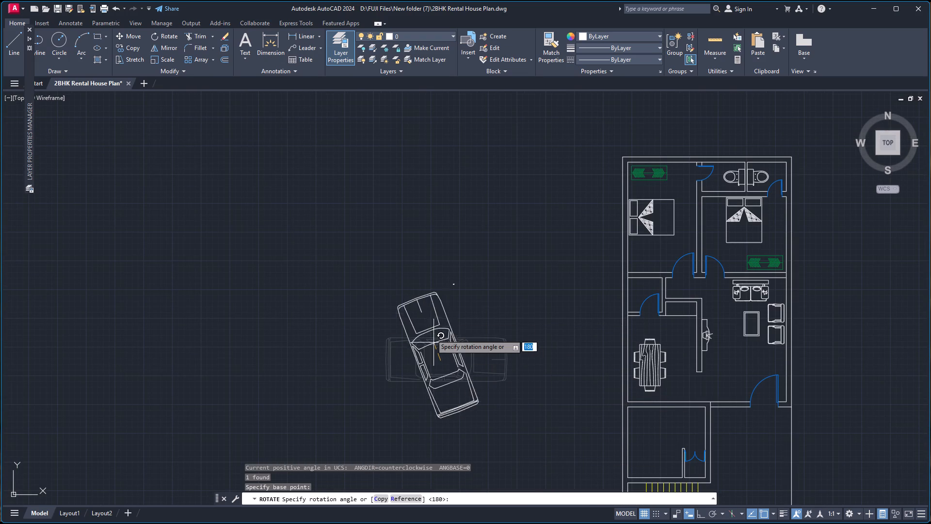
{"action": "key", "text": "F8"}
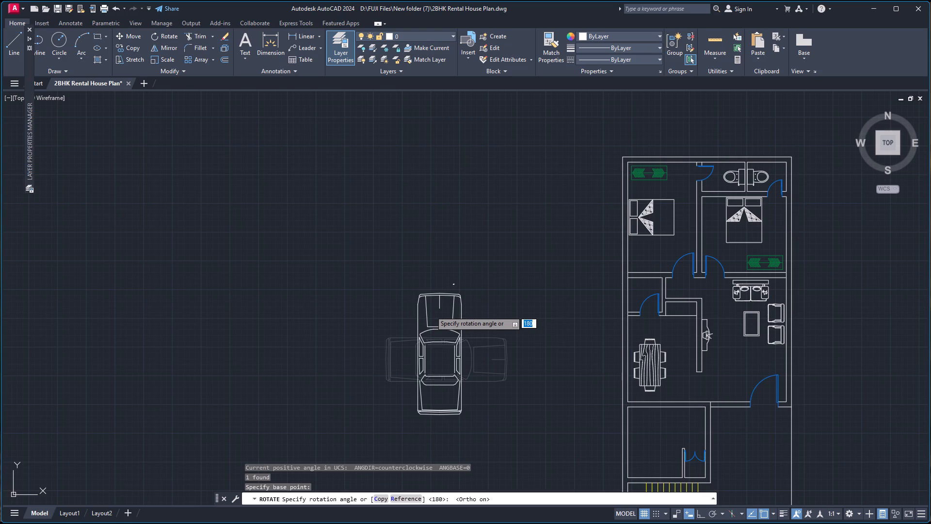
{"action": "left_click", "coordinate": [431, 311]}
Scale the car down freehand about its rear midpoint to roughly 0.6 of its size.
{"action": "left_click", "coordinate": [443, 343]}
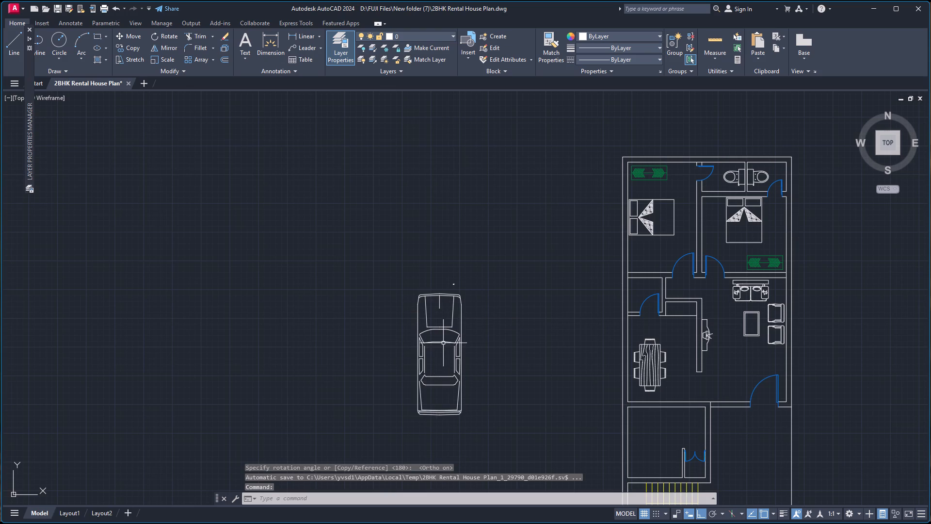
{"action": "scroll", "coordinate": [471, 375], "scroll_direction": "down", "scroll_amount": 2}
{"action": "scroll", "coordinate": [476, 373], "scroll_direction": "up", "scroll_amount": 1}
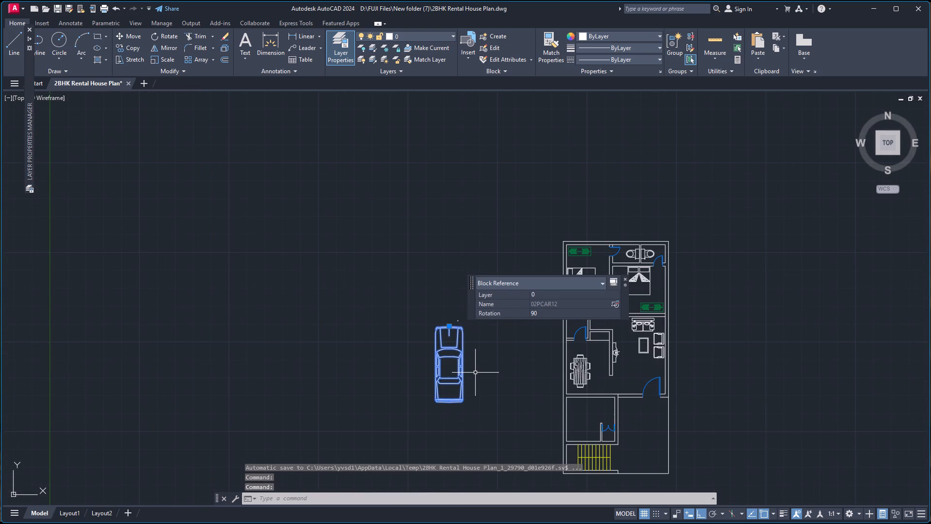
{"action": "key", "text": "s"}
{"action": "key", "text": "c"}
{"action": "key", "text": "Return"}
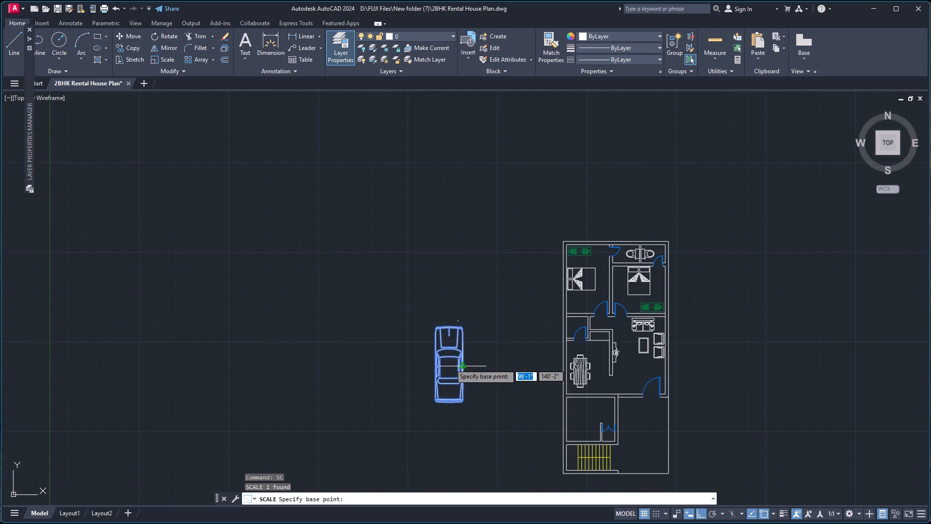
{"action": "left_click", "coordinate": [450, 405]}
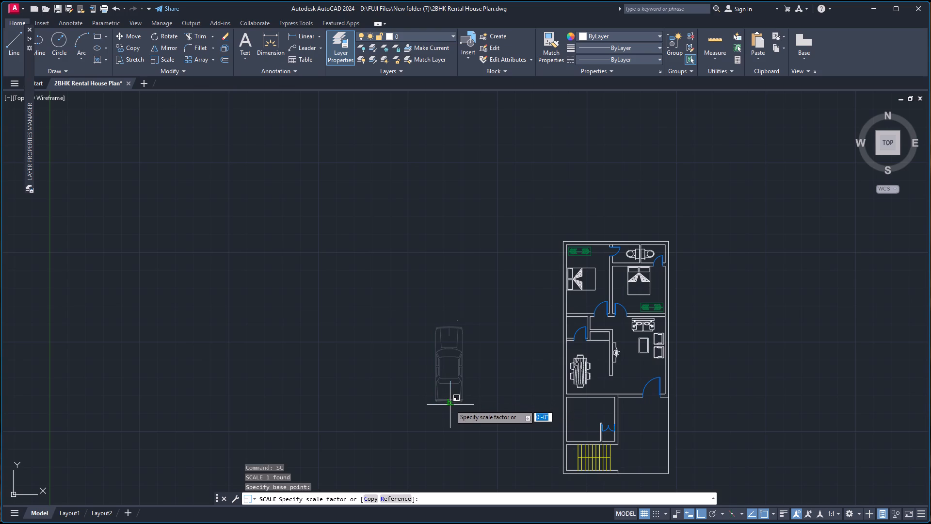
{"action": "left_click", "coordinate": [452, 374]}
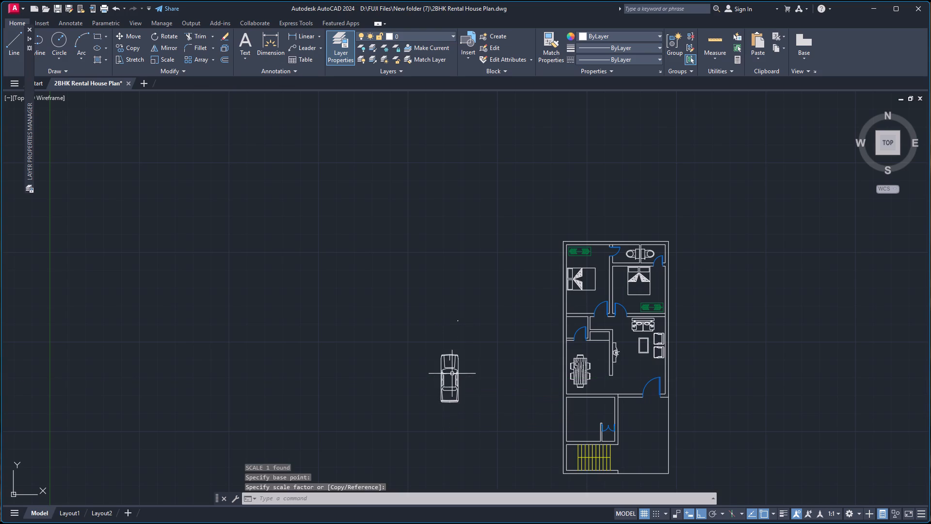
Move the car with ortho off into the open parking space south of the main door, beside the stairs.
{"action": "left_click", "coordinate": [437, 344]}
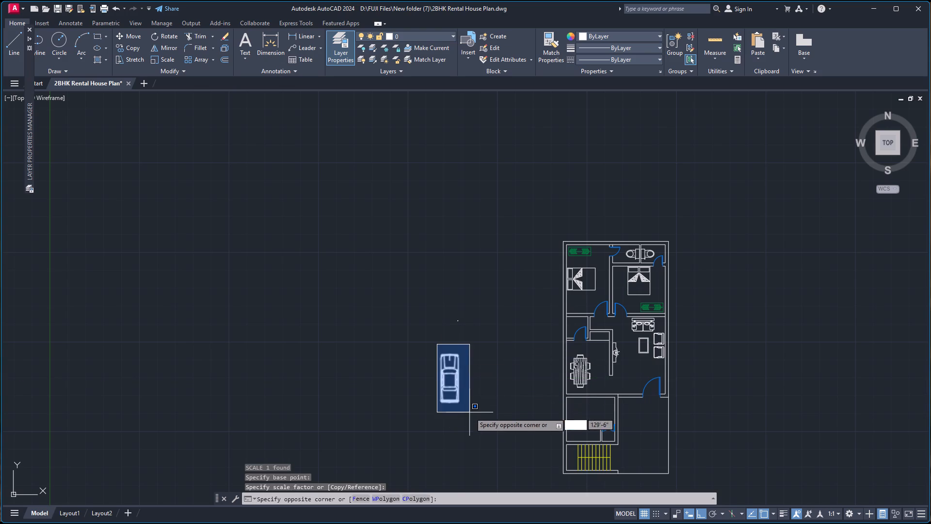
{"action": "left_click", "coordinate": [470, 412]}
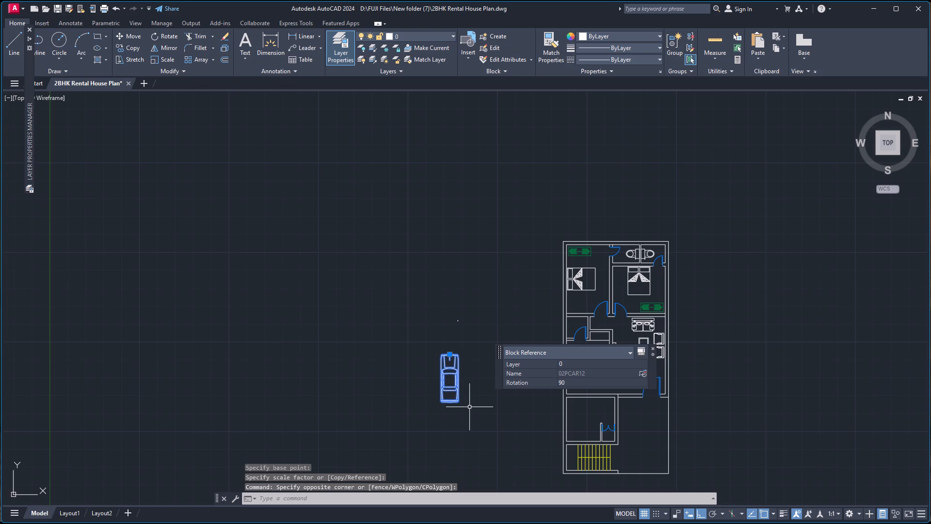
{"action": "key", "text": "m"}
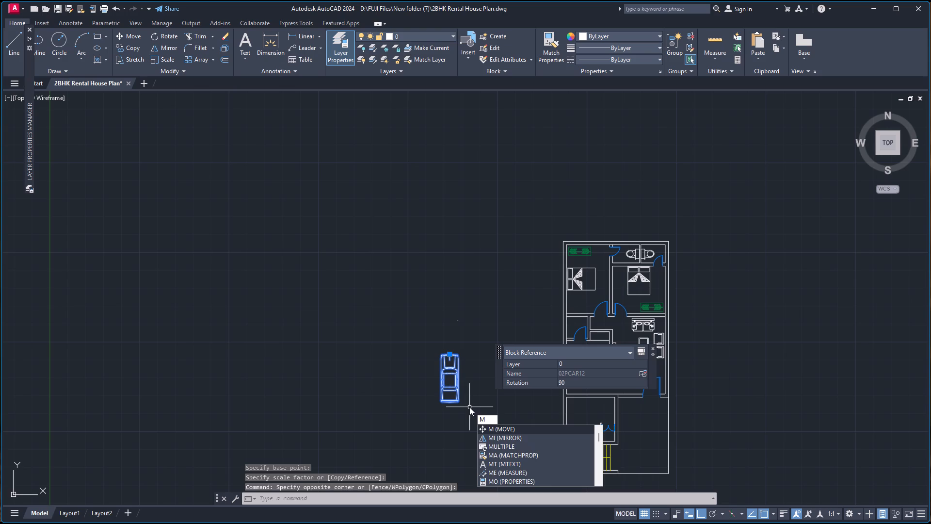
{"action": "key", "text": "Return"}
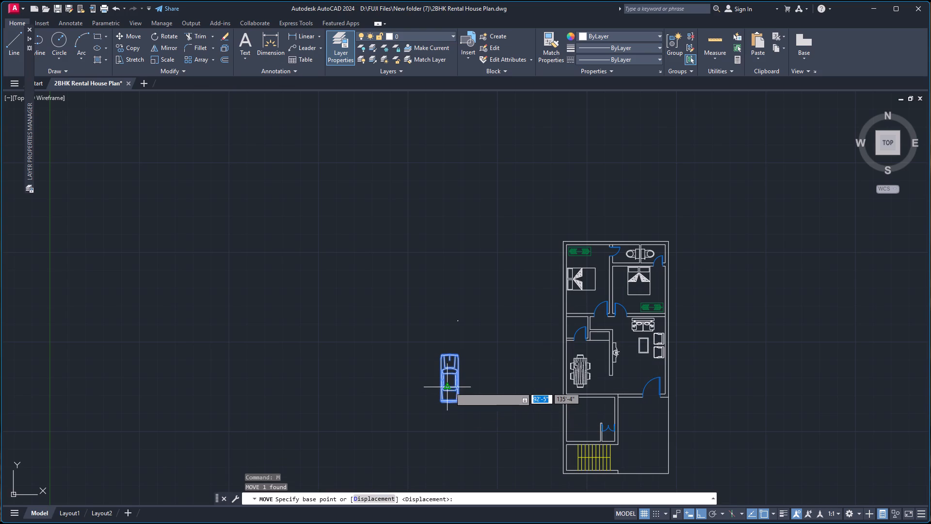
{"action": "left_click", "coordinate": [452, 386]}
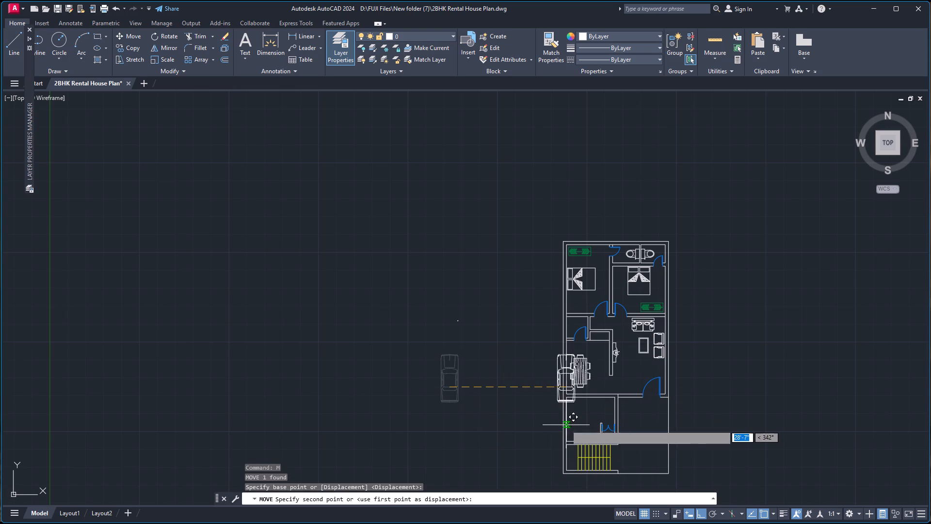
{"action": "key", "text": "F8"}
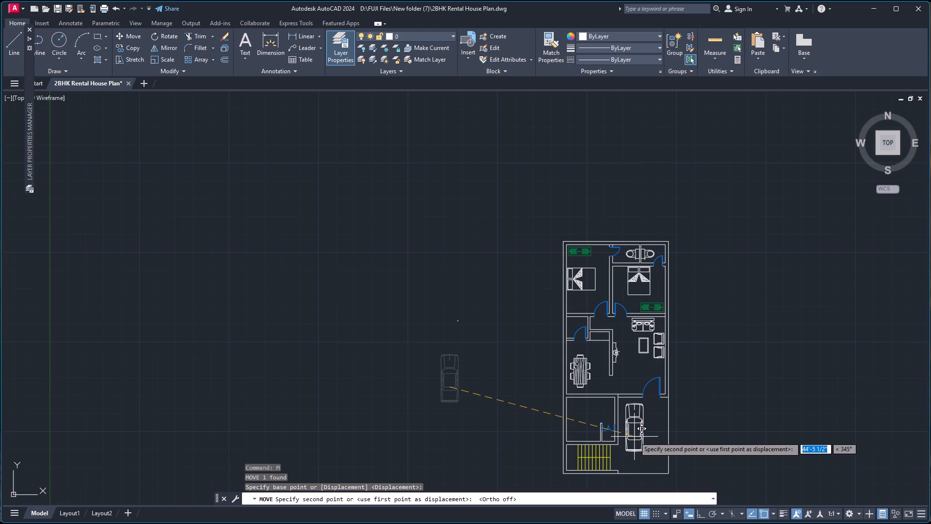
{"action": "left_click", "coordinate": [634, 438]}
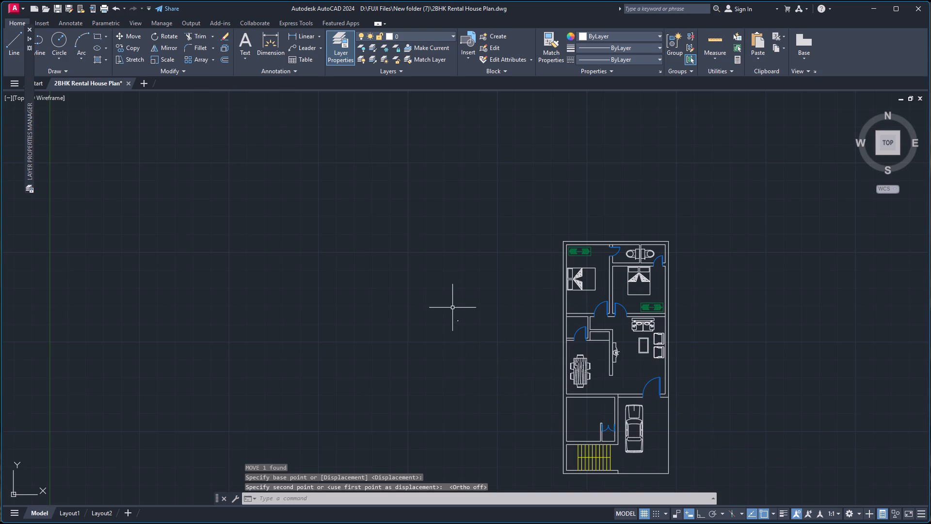
Examine the tiny stray object lying outside the plan, west of the house.
{"action": "scroll", "coordinate": [453, 319], "scroll_direction": "up", "scroll_amount": 10}
{"action": "scroll", "coordinate": [505, 345], "scroll_direction": "down", "scroll_amount": 6}
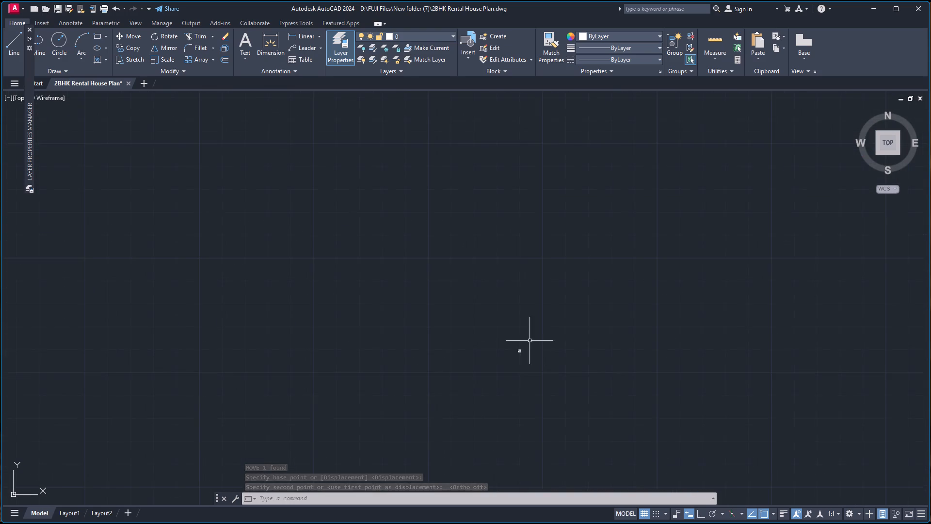
{"action": "scroll", "coordinate": [531, 340], "scroll_direction": "down", "scroll_amount": 5}
{"action": "scroll", "coordinate": [680, 337], "scroll_direction": "up", "scroll_amount": 2}
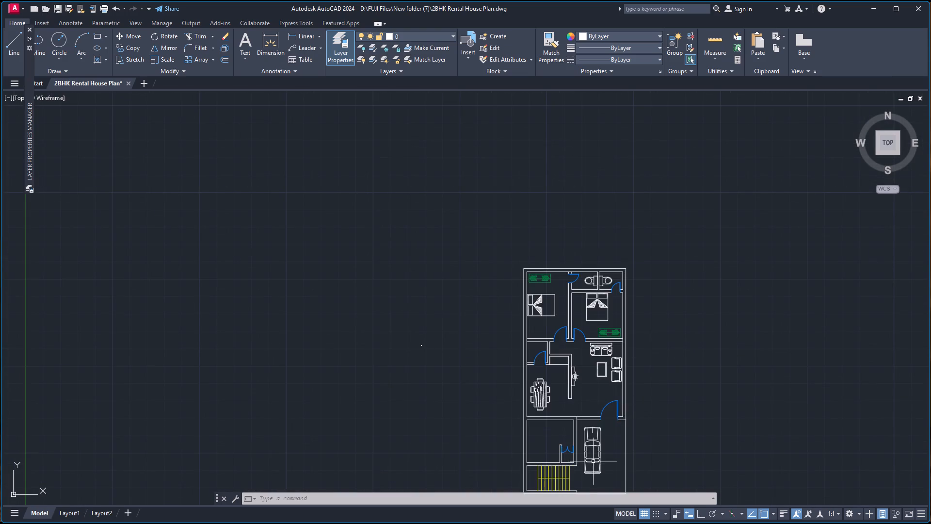
{"action": "scroll", "coordinate": [590, 441], "scroll_direction": "down", "scroll_amount": 3}
{"action": "scroll", "coordinate": [622, 446], "scroll_direction": "up", "scroll_amount": 2}
{"action": "scroll", "coordinate": [576, 435], "scroll_direction": "up", "scroll_amount": 1}
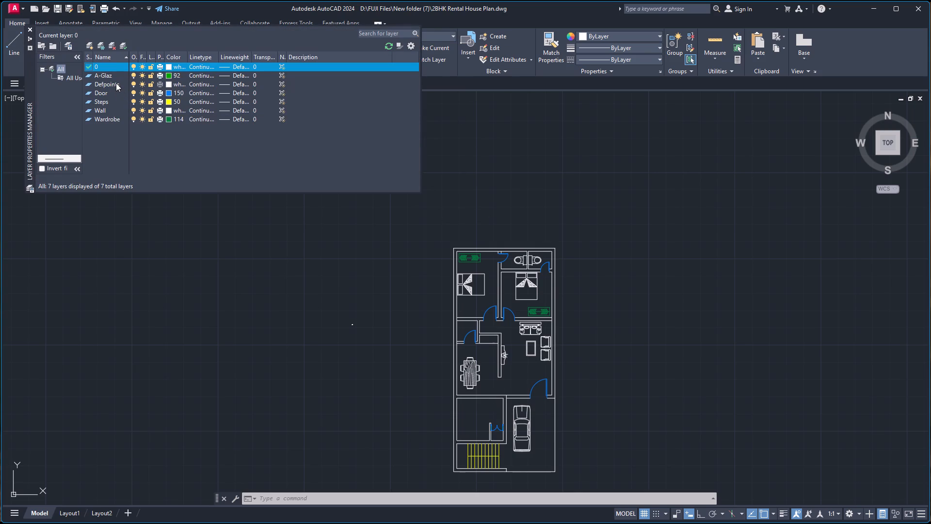
Create a layer named Kitchen with index color 142 and make it the current layer.
{"action": "left_click", "coordinate": [88, 45]}
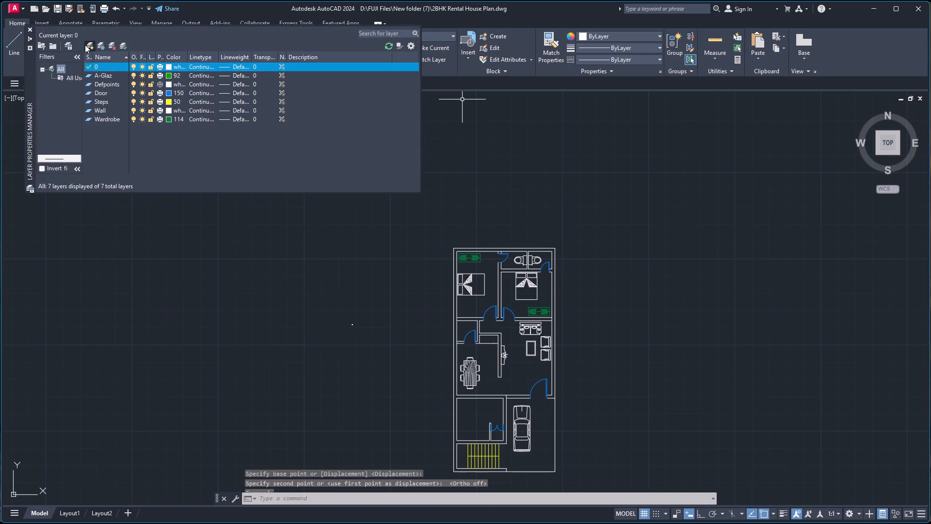
{"action": "type", "text": "Ki"}
{"action": "key", "text": "t"}
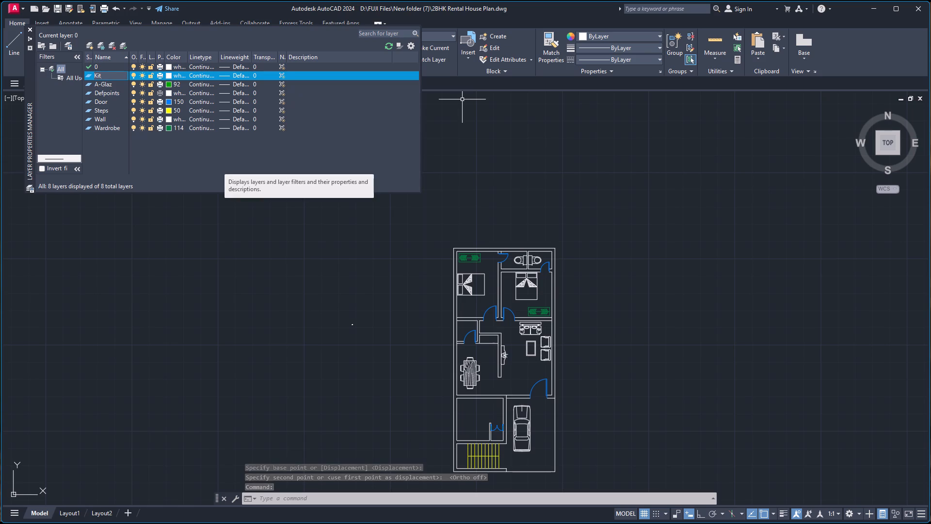
{"action": "type", "text": "chen"}
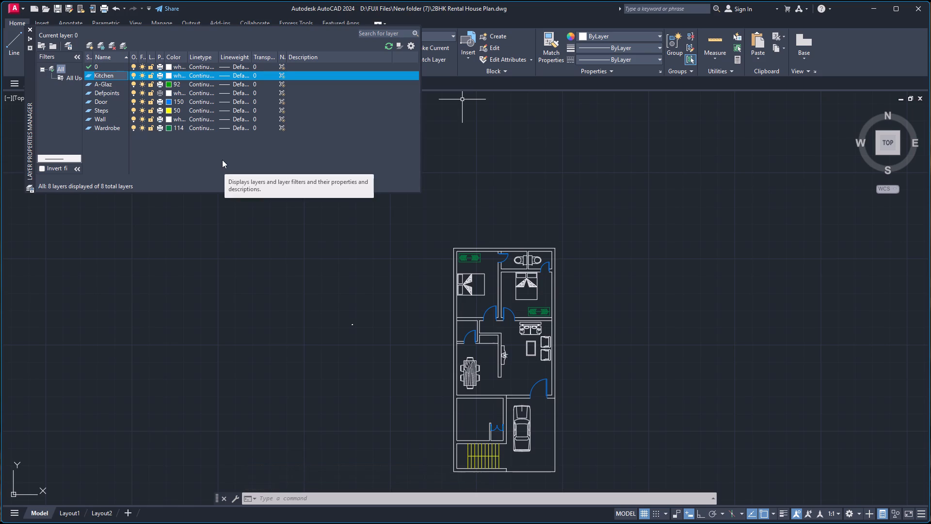
{"action": "left_click", "coordinate": [168, 75]}
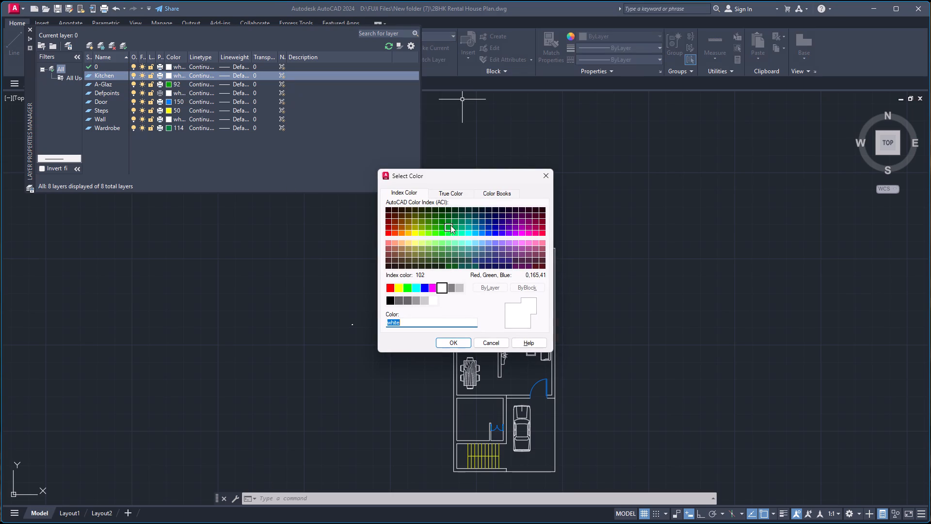
{"action": "left_click", "coordinate": [473, 227]}
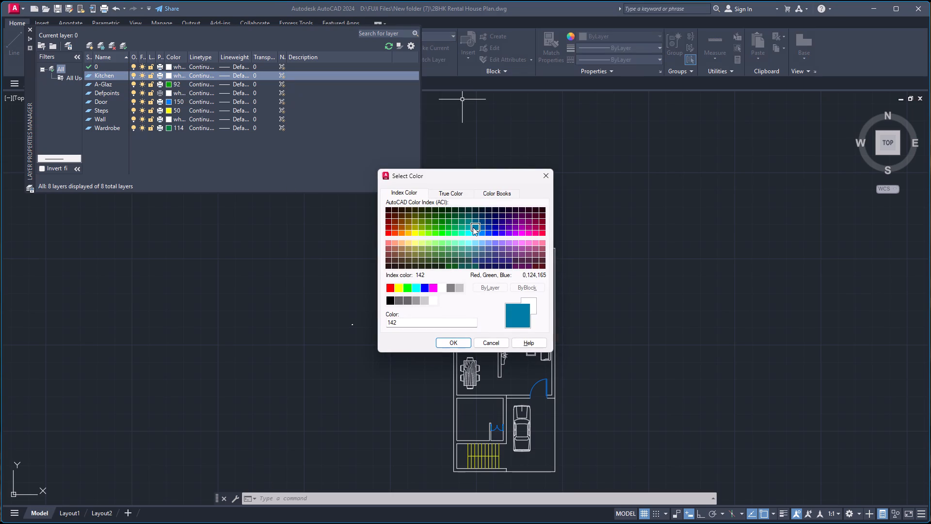
{"action": "left_click", "coordinate": [451, 346]}
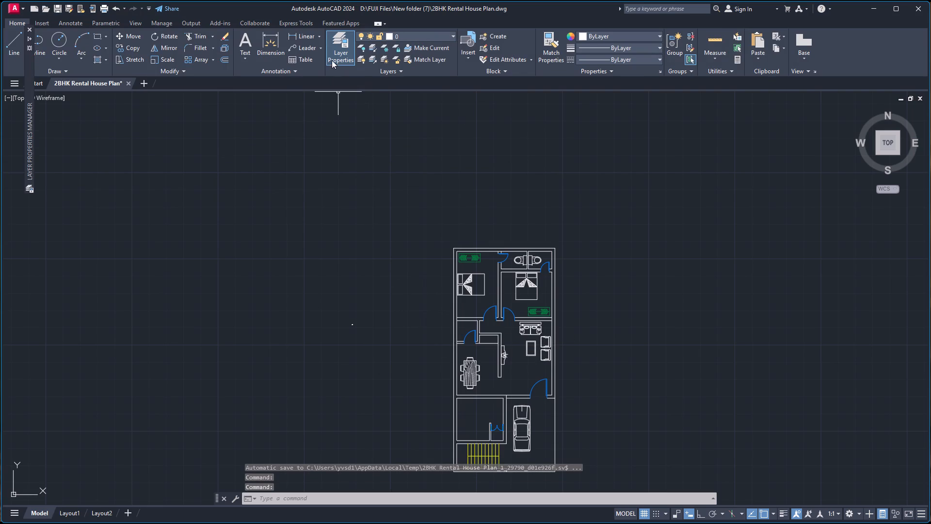
{"action": "left_click", "coordinate": [429, 41]}
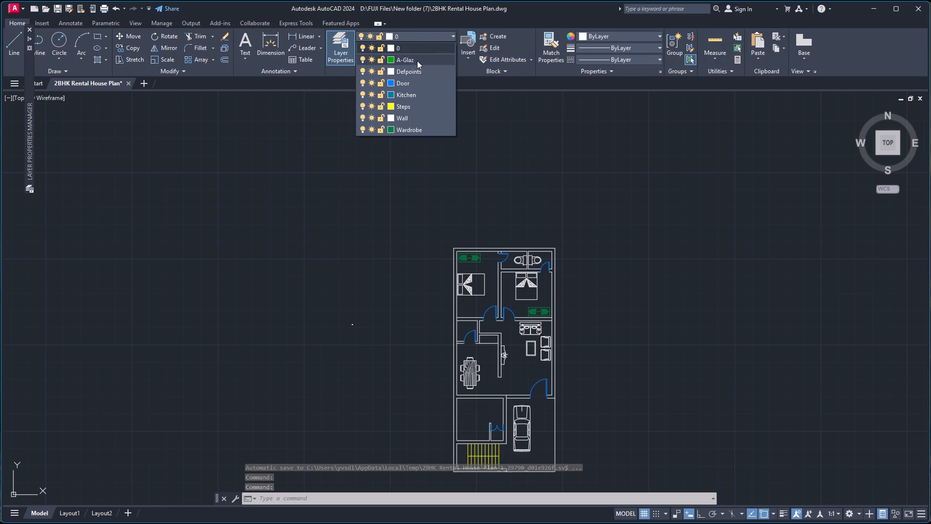
{"action": "left_click", "coordinate": [412, 96]}
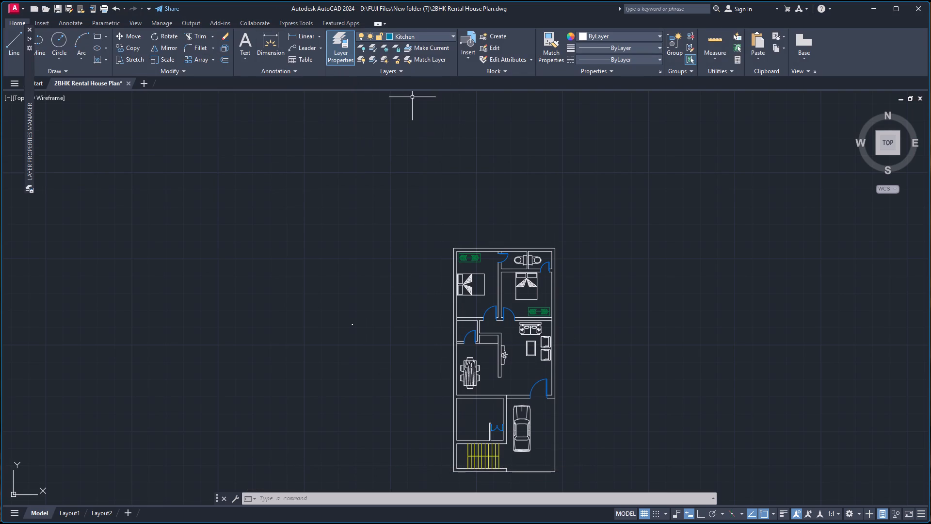
Offset the west inner wall line of the room below the dining area 2' into the room.
{"action": "scroll", "coordinate": [469, 420], "scroll_direction": "up", "scroll_amount": 2}
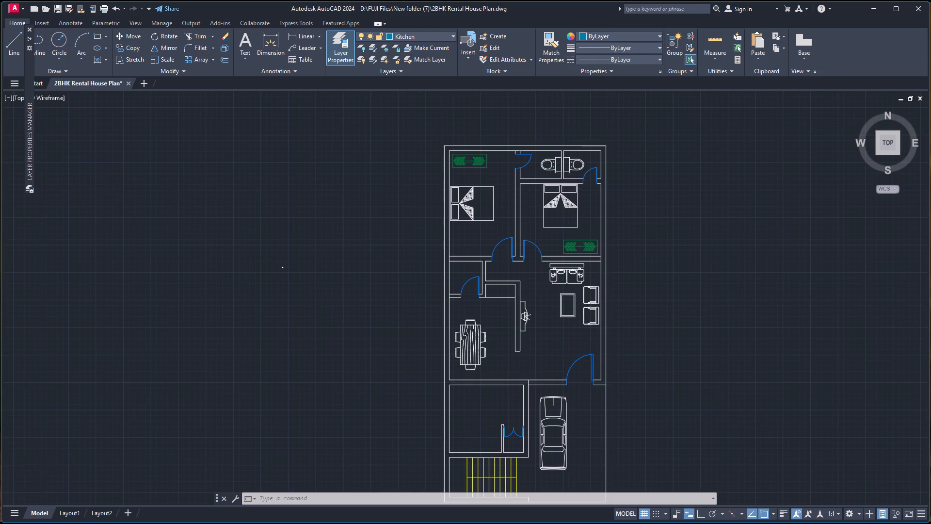
{"action": "left_click", "coordinate": [436, 426]}
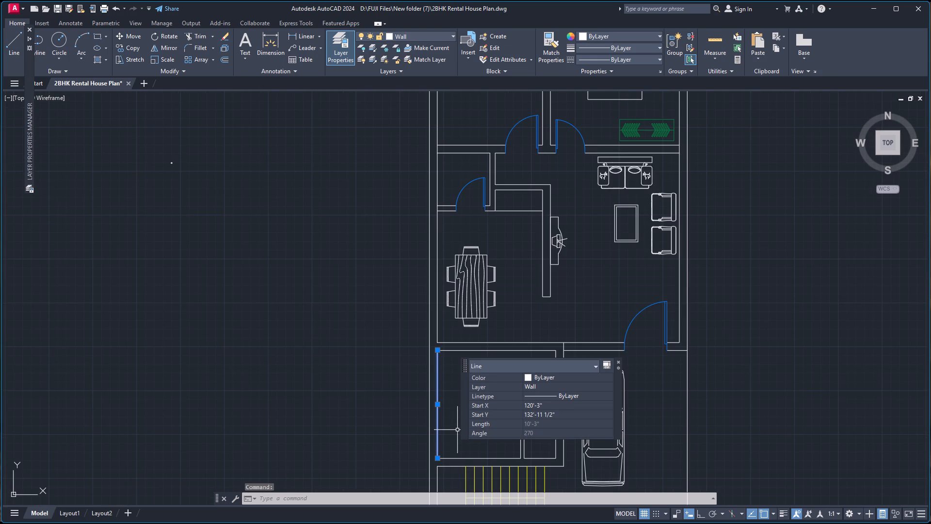
{"action": "key", "text": "o"}
{"action": "key", "text": "Return"}
{"action": "key", "text": "Return"}
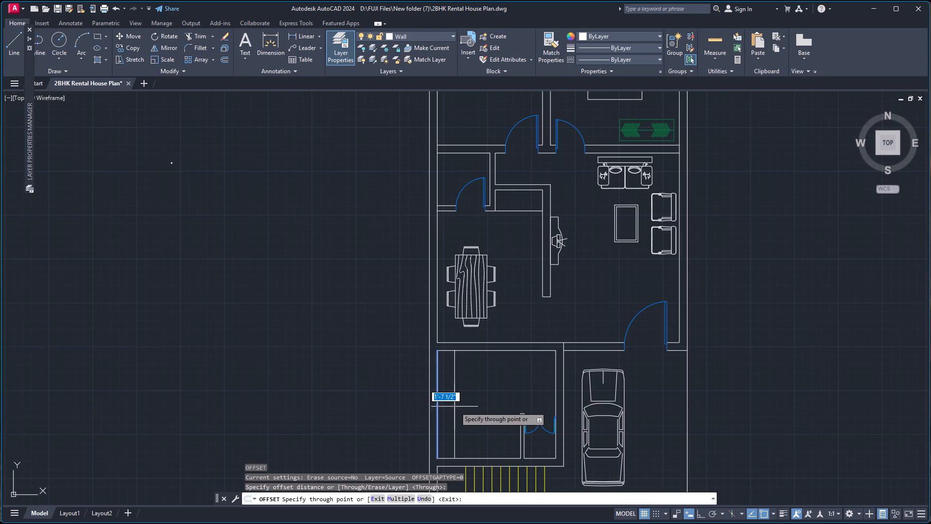
{"action": "key", "text": "2"}
{"action": "key", "text": "apostrophe"}
{"action": "key", "text": "Return"}
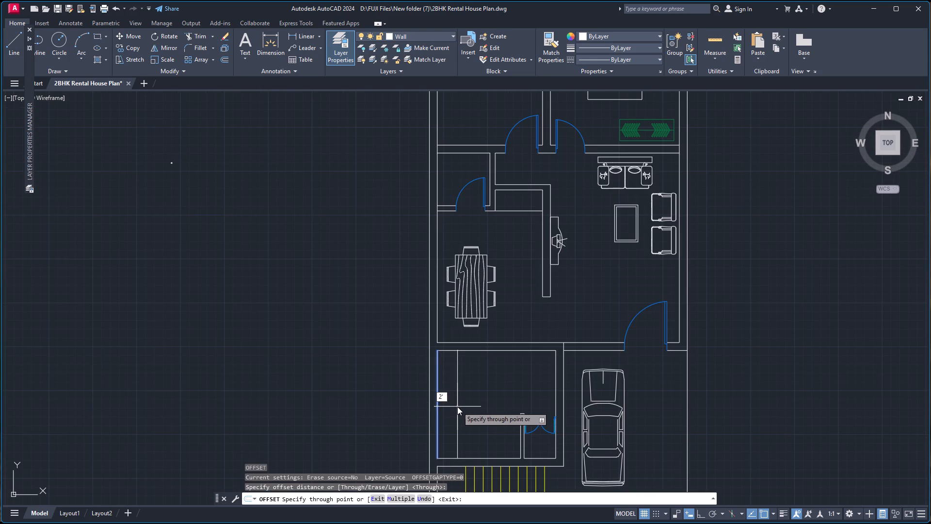
Offset the kitchen's south inner wall line 2' into the room for the second counter edge.
{"action": "left_click", "coordinate": [480, 458]}
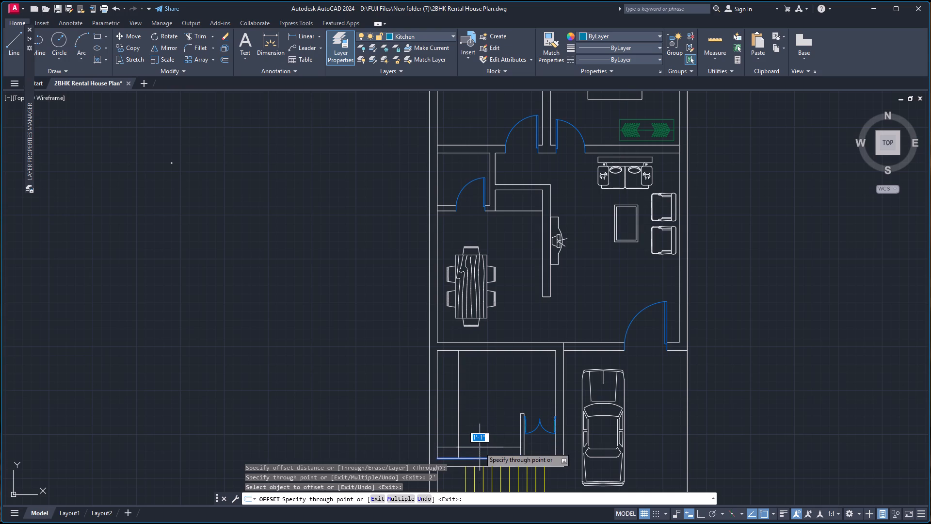
{"action": "key", "text": "2"}
{"action": "key", "text": "apostrophe"}
{"action": "key", "text": "Return"}
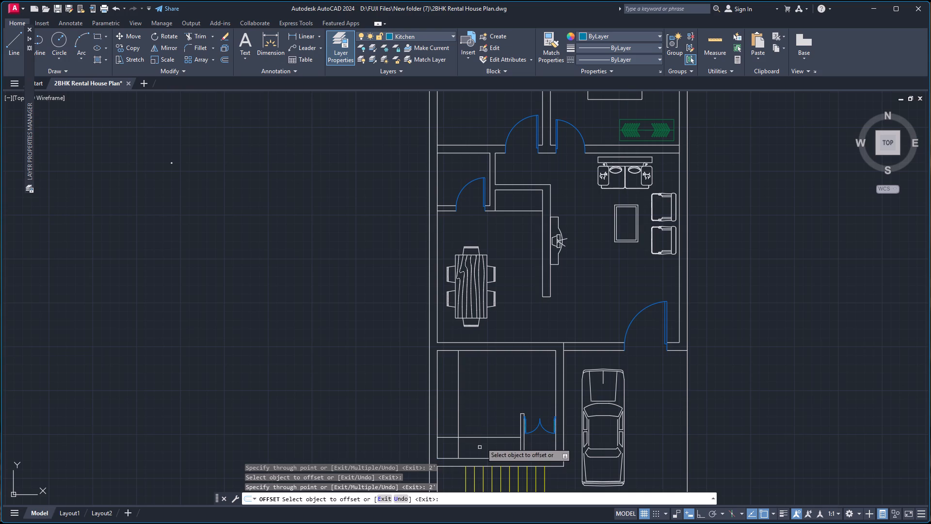
{"action": "key", "text": "Escape"}
Trim the overlapping ends of the two counter edge lines at the kitchen's southwest corner to form an L-shaped counter.
{"action": "type", "text": "tr"}
{"action": "key", "text": "Return"}
{"action": "left_click", "coordinate": [450, 436]}
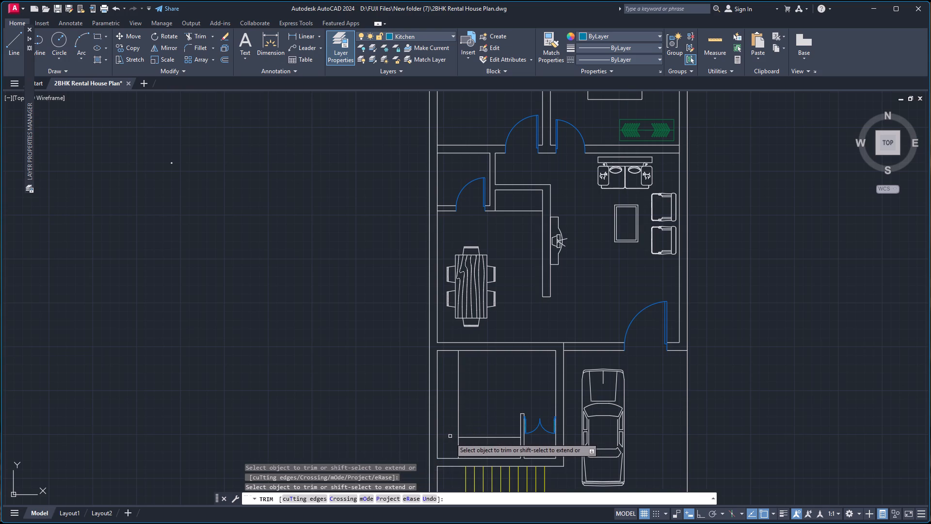
{"action": "left_click", "coordinate": [459, 449]}
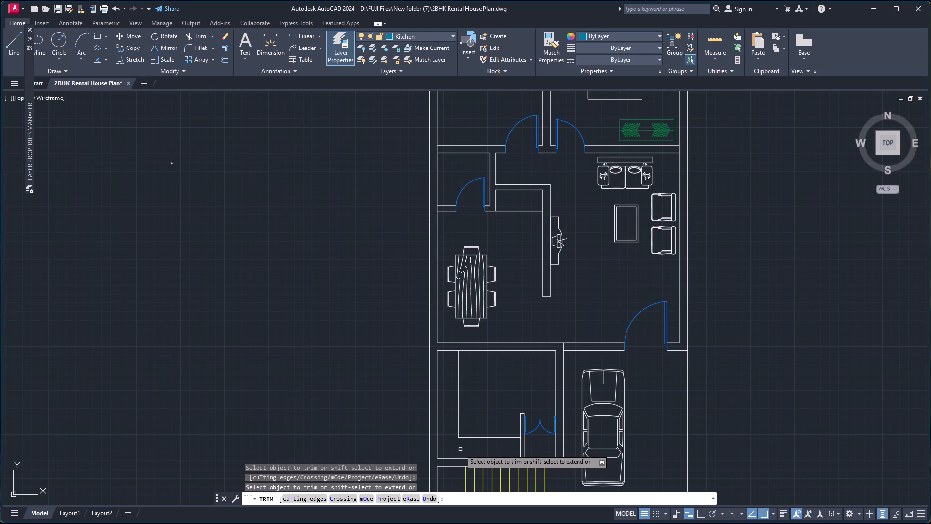
{"action": "left_click", "coordinate": [460, 449]}
{"action": "left_click", "coordinate": [460, 449]}
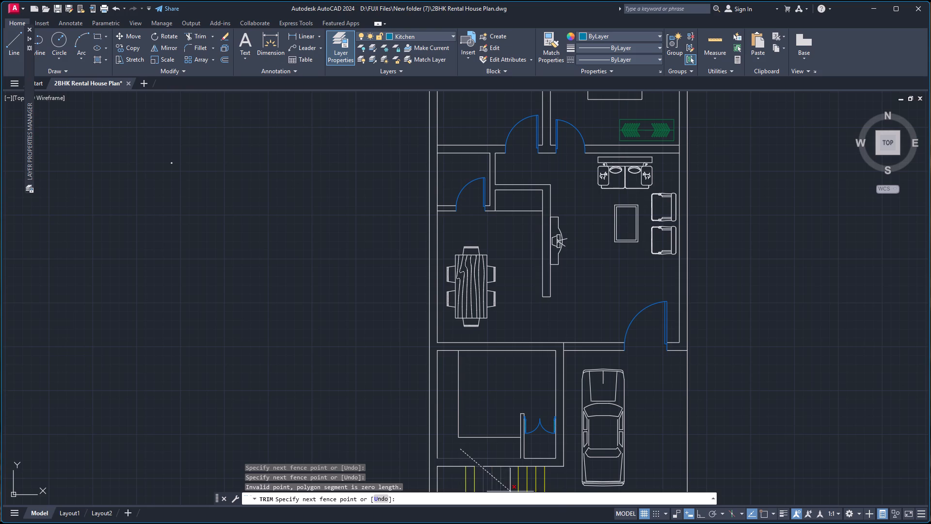
{"action": "left_click", "coordinate": [484, 448]}
Examine the whole house plan, from the bedrooms down to the boundary lines around the parking space.
{"action": "scroll", "coordinate": [558, 299], "scroll_direction": "down", "scroll_amount": 2}
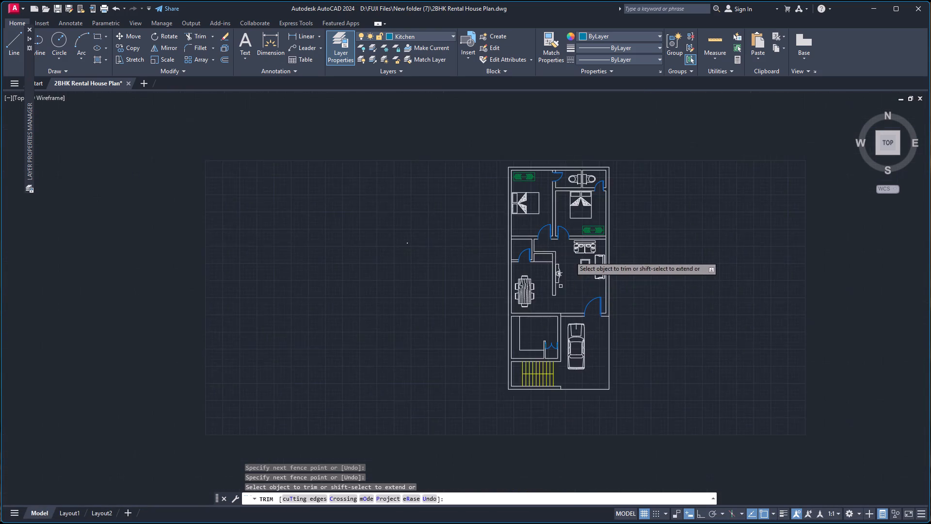
{"action": "scroll", "coordinate": [591, 180], "scroll_direction": "up", "scroll_amount": 2}
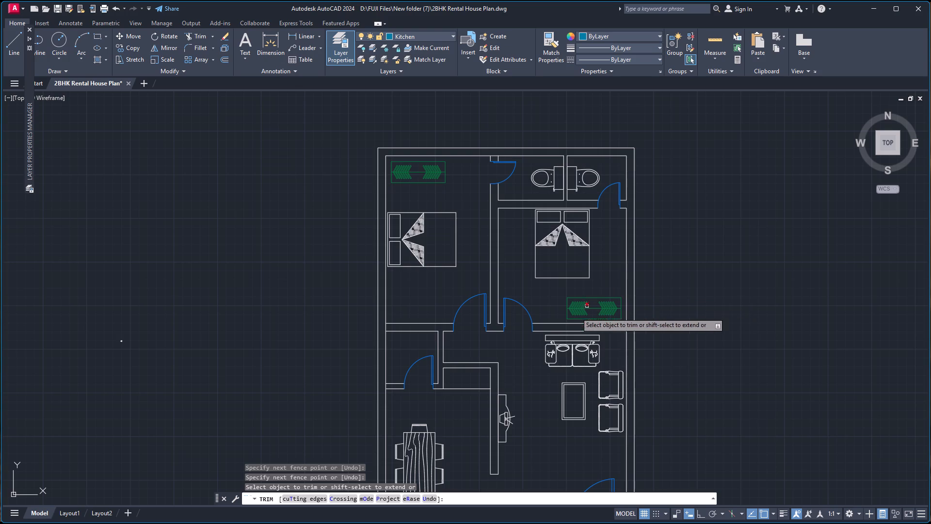
{"action": "scroll", "coordinate": [473, 435], "scroll_direction": "down", "scroll_amount": 1}
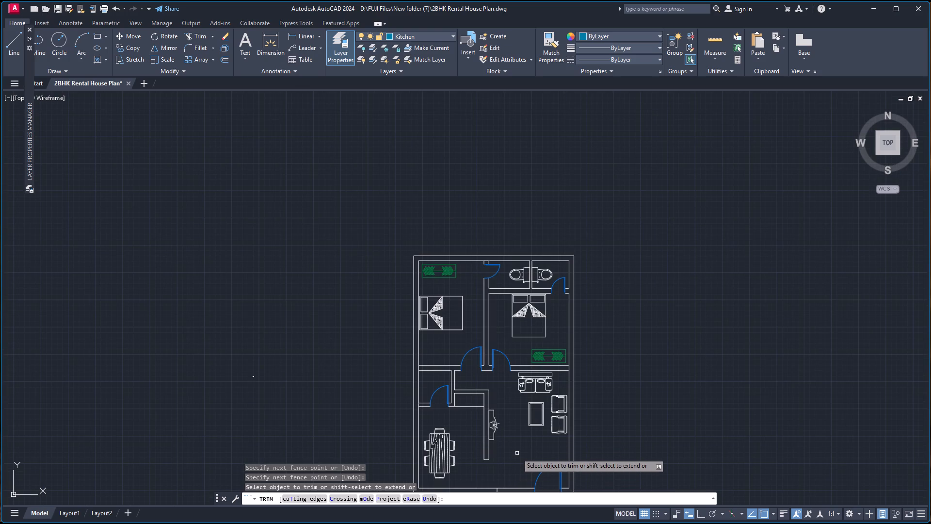
{"action": "scroll", "coordinate": [579, 413], "scroll_direction": "down", "scroll_amount": 1}
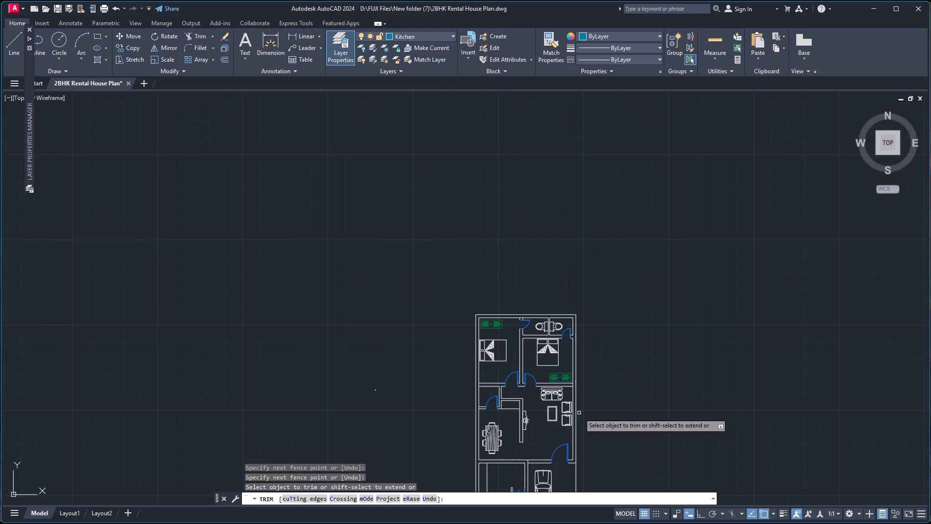
{"action": "scroll", "coordinate": [596, 447], "scroll_direction": "down", "scroll_amount": 2}
{"action": "scroll", "coordinate": [605, 475], "scroll_direction": "up", "scroll_amount": 2}
{"action": "scroll", "coordinate": [549, 412], "scroll_direction": "down", "scroll_amount": 2}
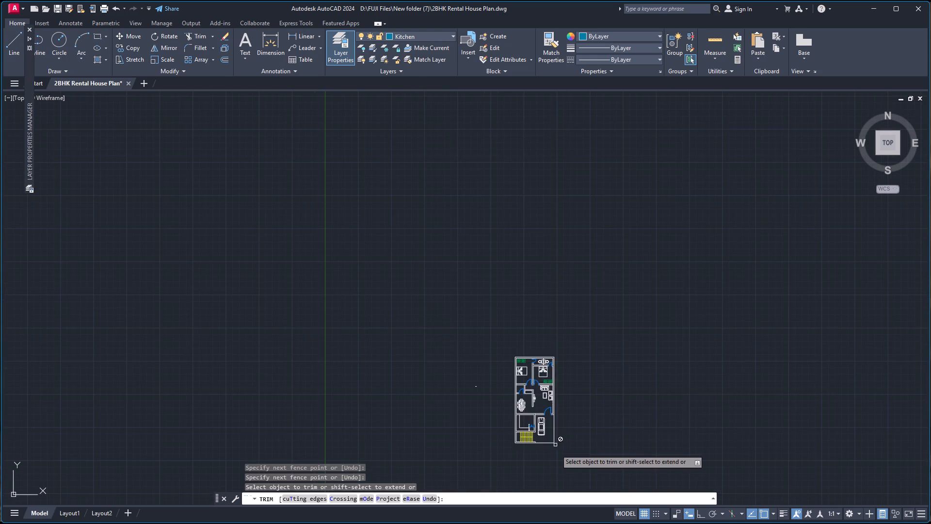
{"action": "scroll", "coordinate": [557, 458], "scroll_direction": "up", "scroll_amount": 2}
{"action": "scroll", "coordinate": [551, 417], "scroll_direction": "up", "scroll_amount": 2}
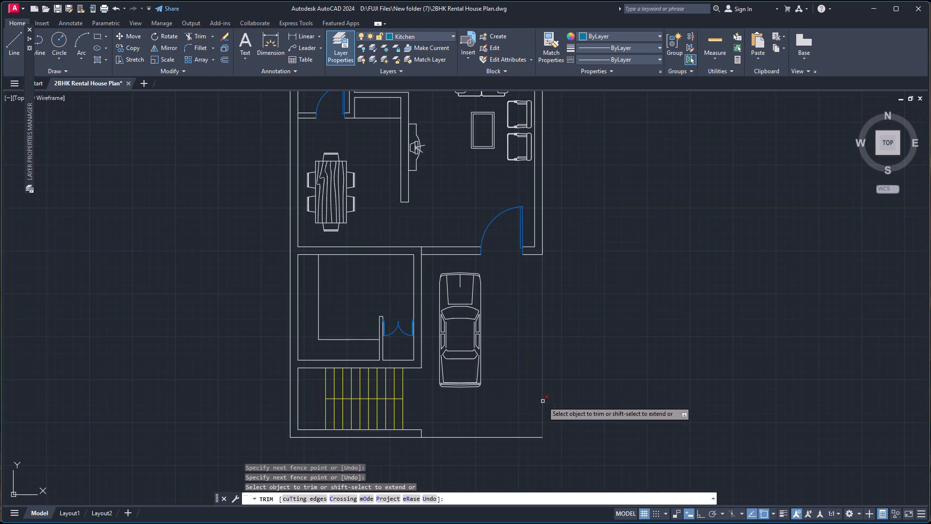
{"action": "key", "text": "Escape"}
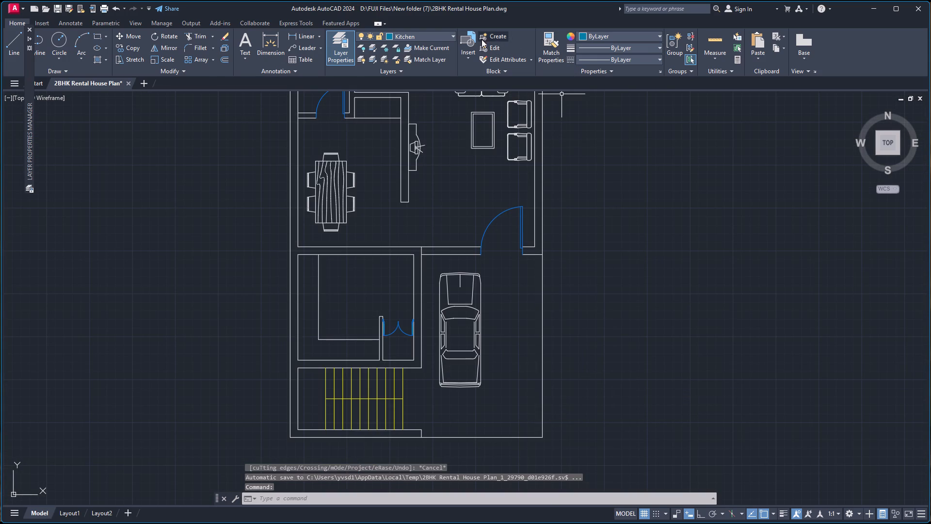
Make layer 0 the current layer.
{"action": "left_click", "coordinate": [640, 59]}
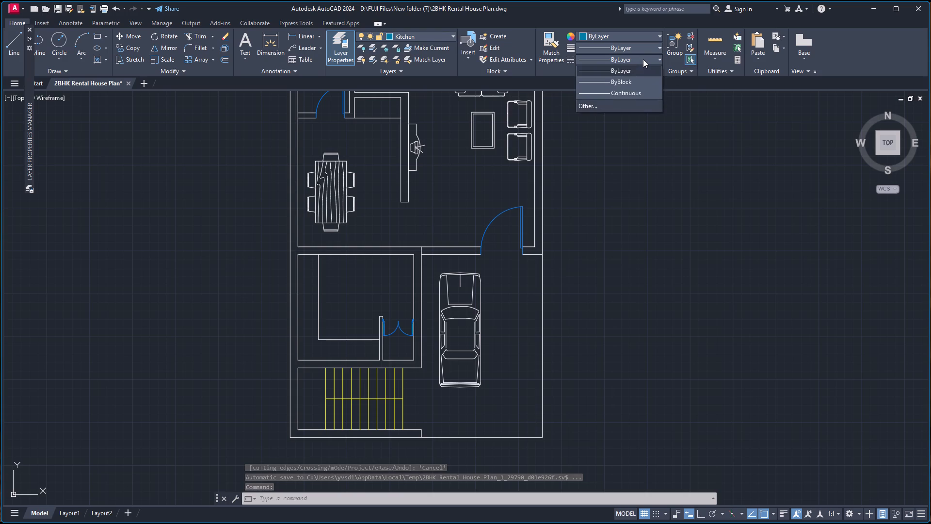
{"action": "left_click", "coordinate": [643, 59]}
{"action": "left_click", "coordinate": [418, 37]}
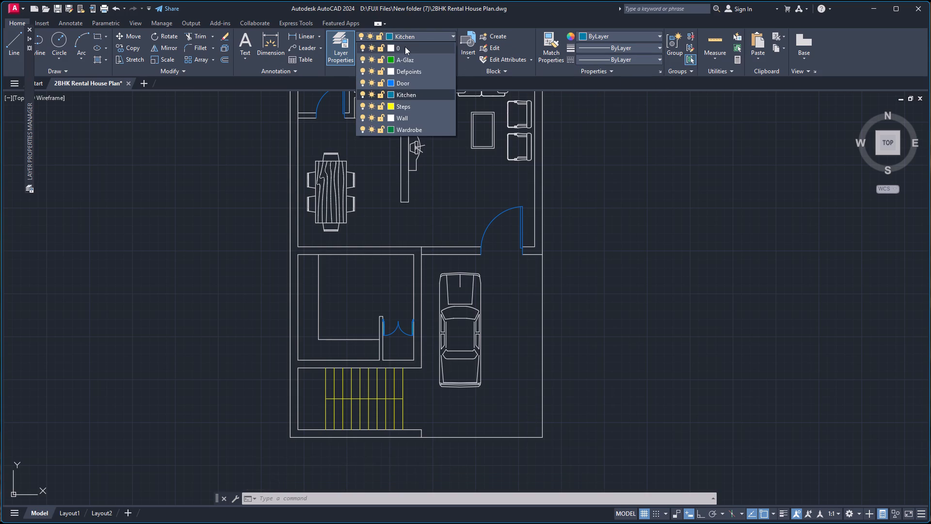
{"action": "left_click", "coordinate": [404, 47]}
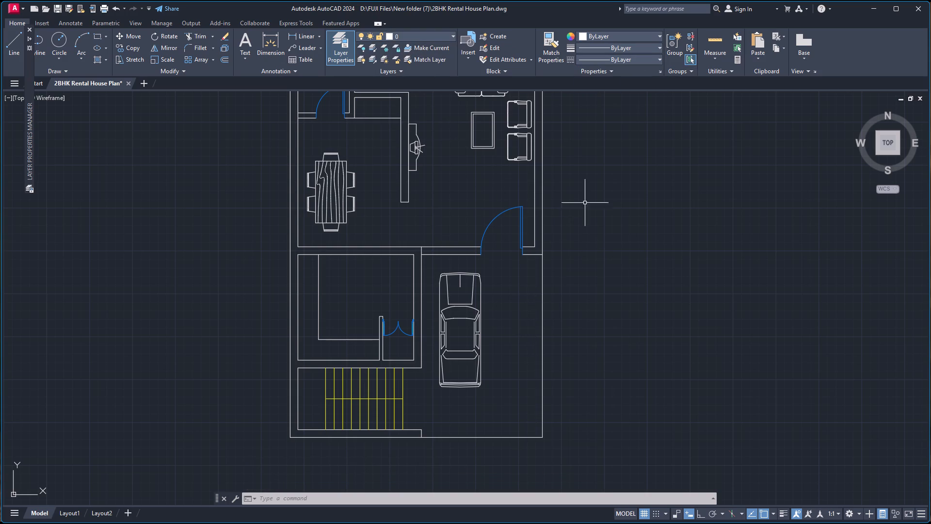
Load the HIDDEN linetype from acadiso.lin and make it the current linetype.
{"action": "left_click", "coordinate": [627, 59]}
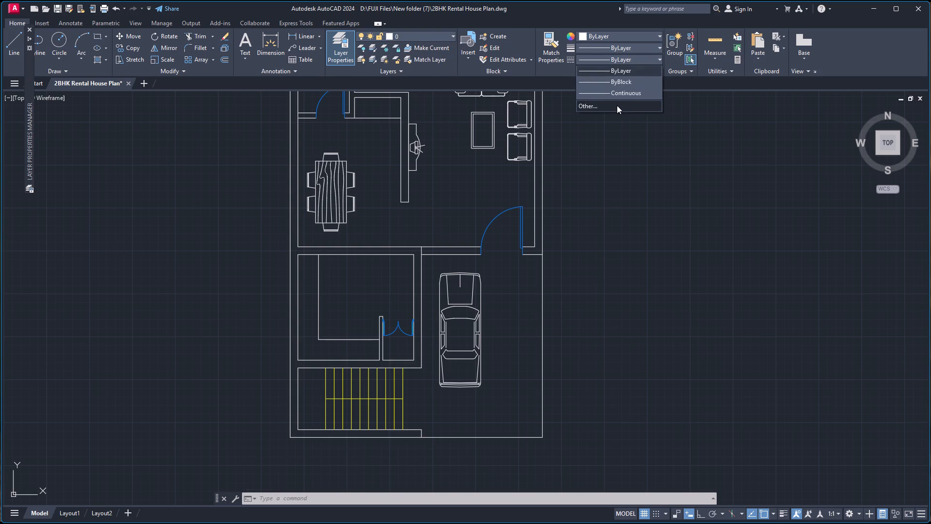
{"action": "left_click", "coordinate": [616, 106]}
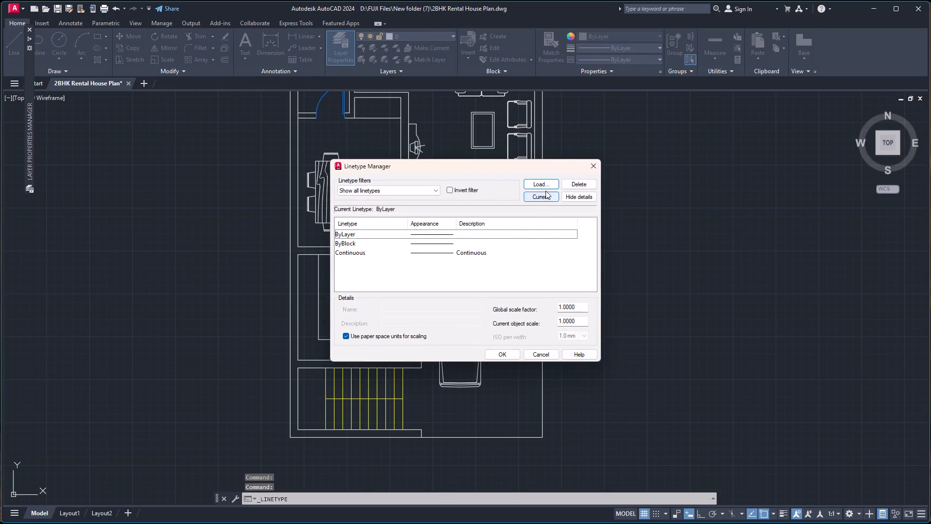
{"action": "left_click", "coordinate": [547, 183]}
{"action": "scroll", "coordinate": [452, 267], "scroll_direction": "down", "scroll_amount": 6}
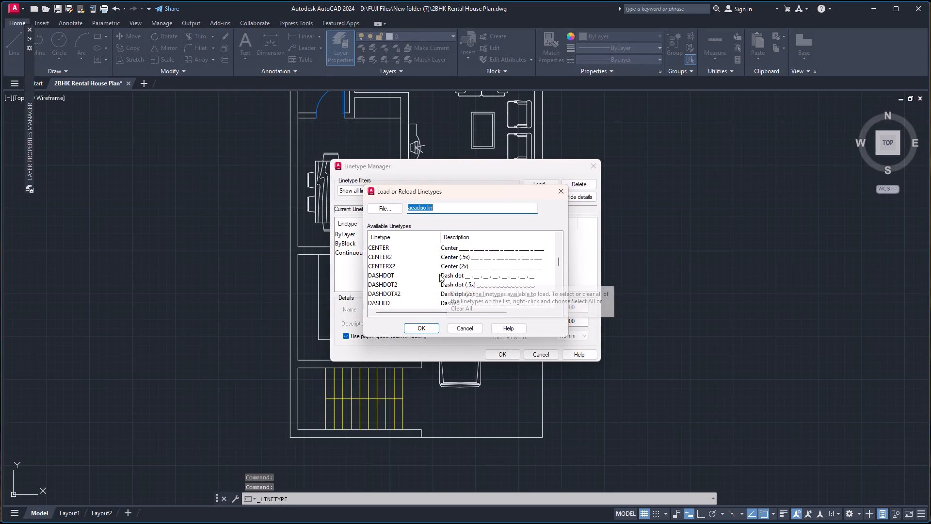
{"action": "scroll", "coordinate": [421, 276], "scroll_direction": "down", "scroll_amount": 6}
{"action": "scroll", "coordinate": [421, 276], "scroll_direction": "up", "scroll_amount": 1}
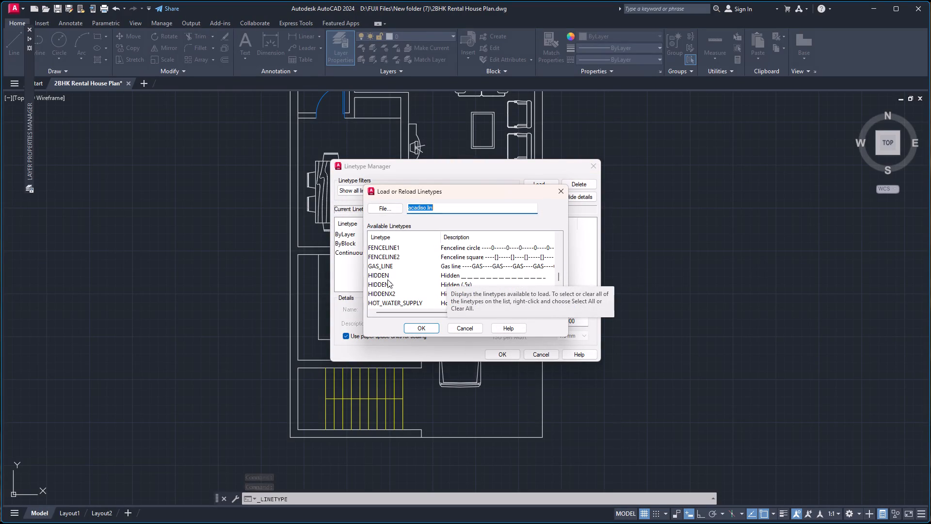
{"action": "left_click", "coordinate": [436, 278]}
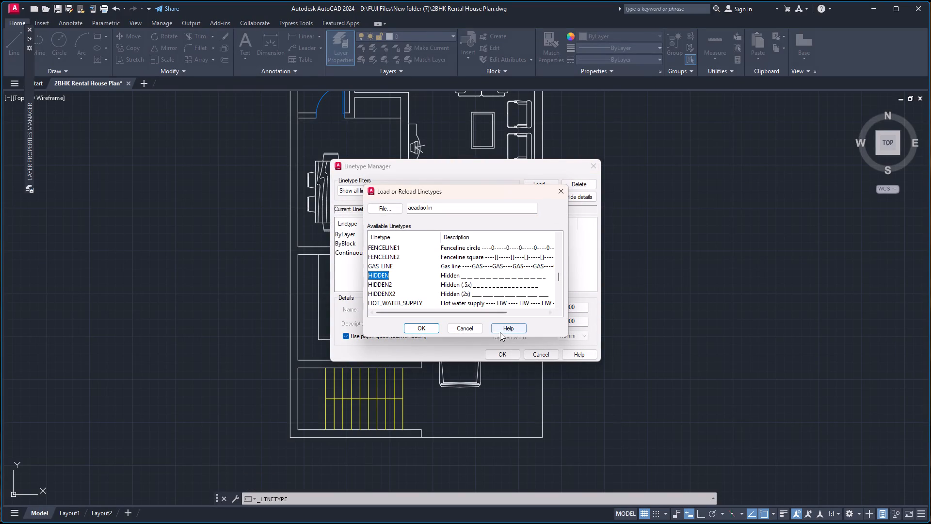
{"action": "left_click", "coordinate": [424, 331]}
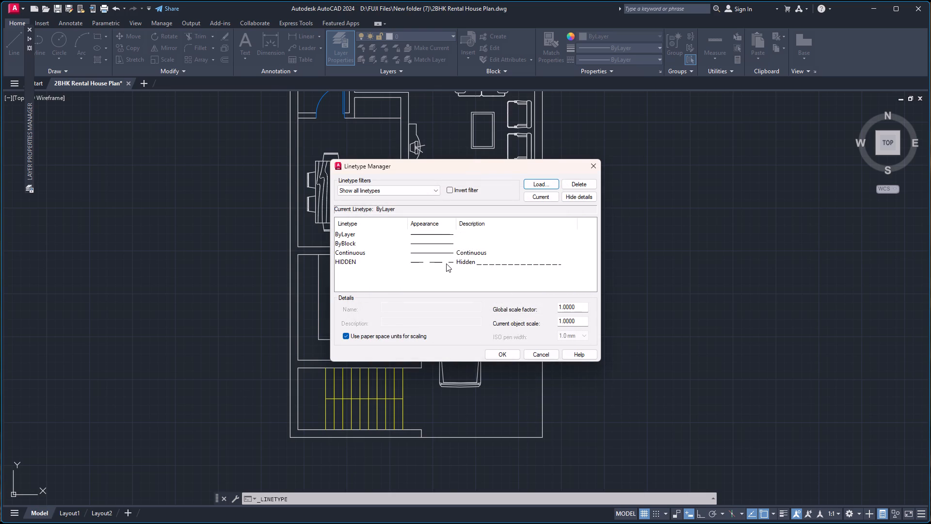
{"action": "left_click", "coordinate": [446, 263]}
{"action": "left_click", "coordinate": [539, 196]}
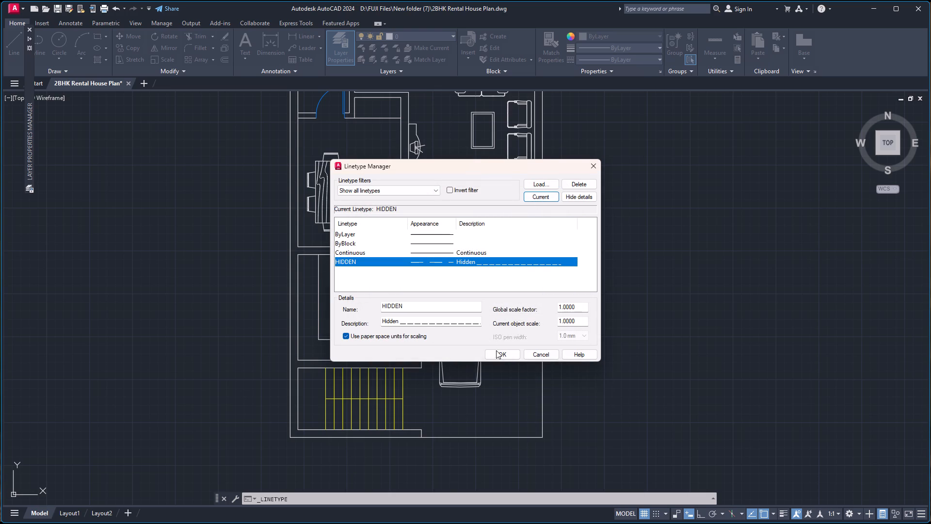
{"action": "left_click", "coordinate": [501, 355]}
Break the east outer wall line at the point where it meets the outer face of the main door wall.
{"action": "left_click", "coordinate": [543, 346]}
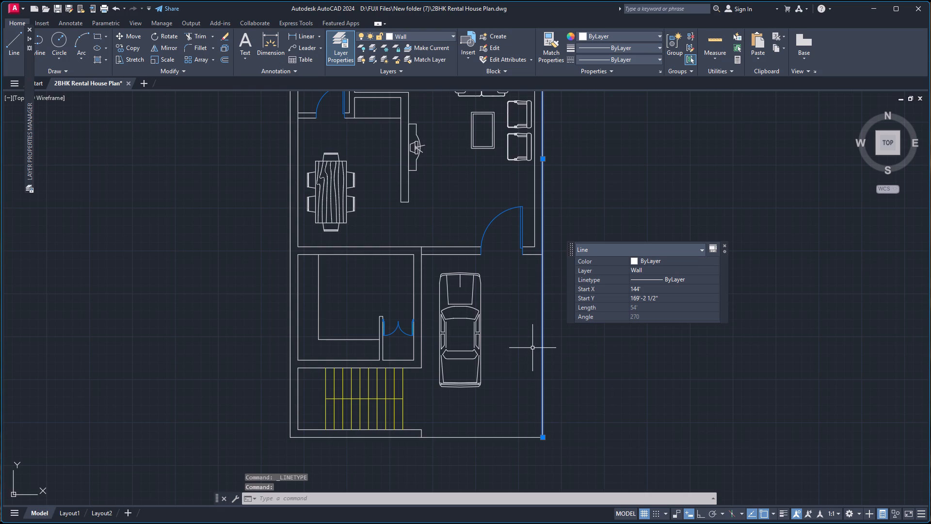
{"action": "key", "text": "Escape"}
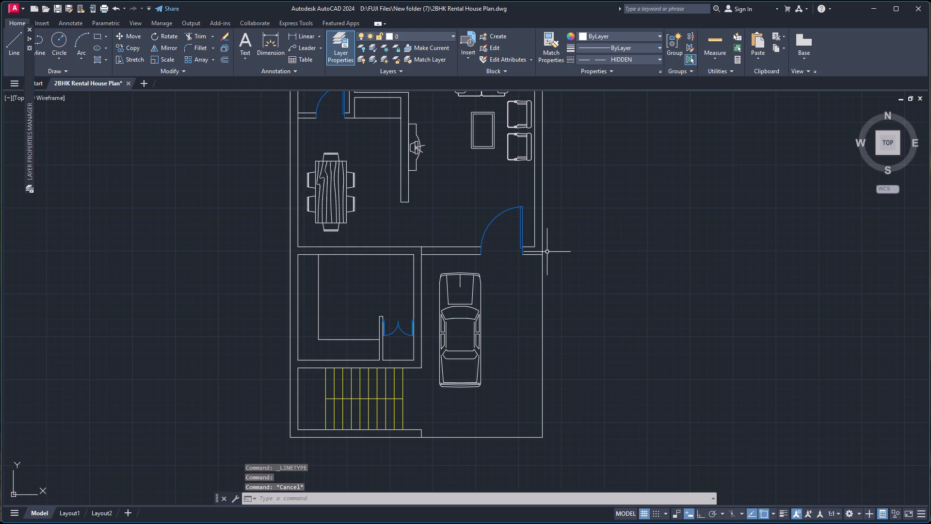
{"action": "type", "text": "br"}
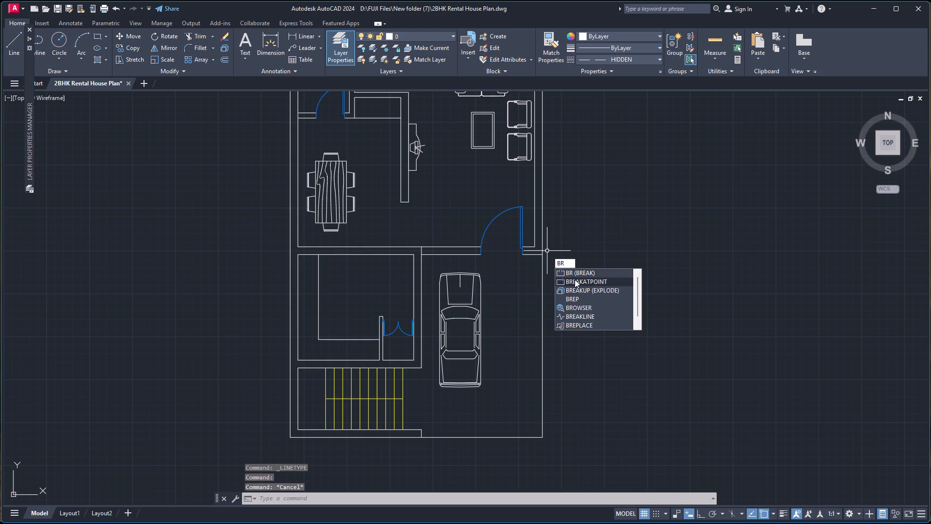
{"action": "left_click", "coordinate": [576, 282]}
{"action": "left_click", "coordinate": [541, 304]}
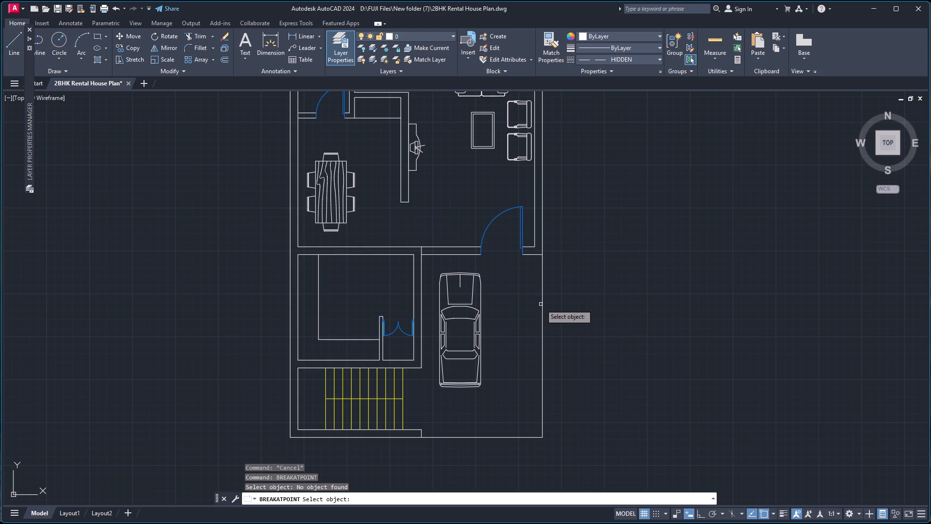
{"action": "left_click", "coordinate": [543, 304]}
{"action": "scroll", "coordinate": [540, 240], "scroll_direction": "up", "scroll_amount": 3}
{"action": "scroll", "coordinate": [543, 305], "scroll_direction": "up", "scroll_amount": 2}
{"action": "left_click", "coordinate": [549, 282]}
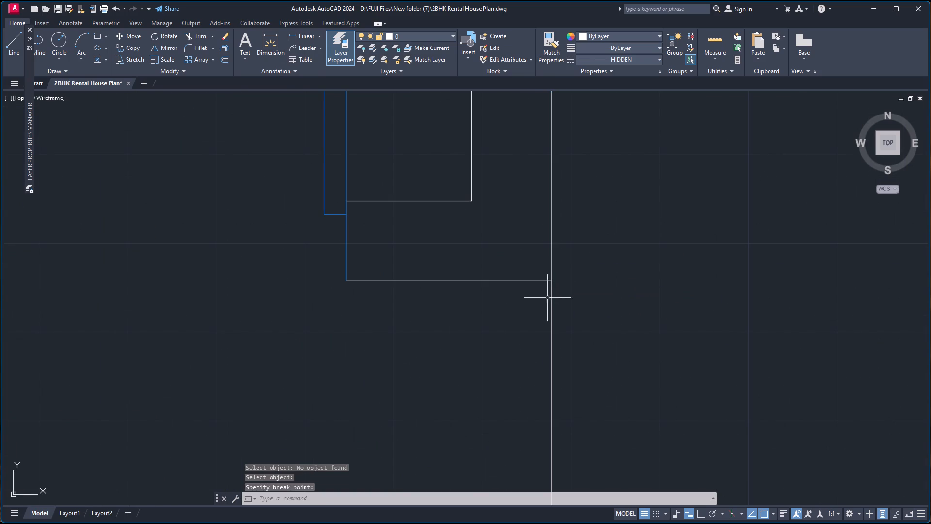
Change the linetype of the east and south boundary lines of the parking space to HIDDEN.
{"action": "scroll", "coordinate": [547, 324], "scroll_direction": "down", "scroll_amount": 4}
{"action": "scroll", "coordinate": [551, 389], "scroll_direction": "down", "scroll_amount": 3}
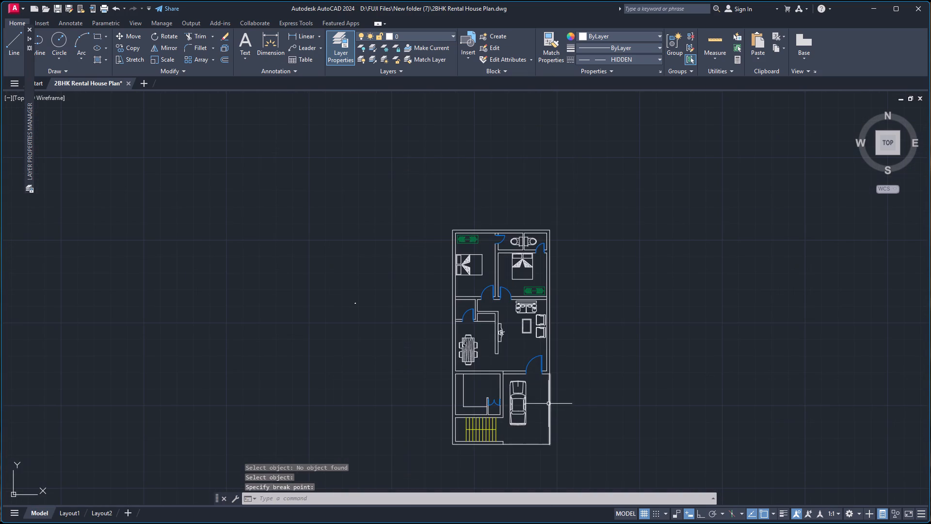
{"action": "left_click", "coordinate": [550, 401]}
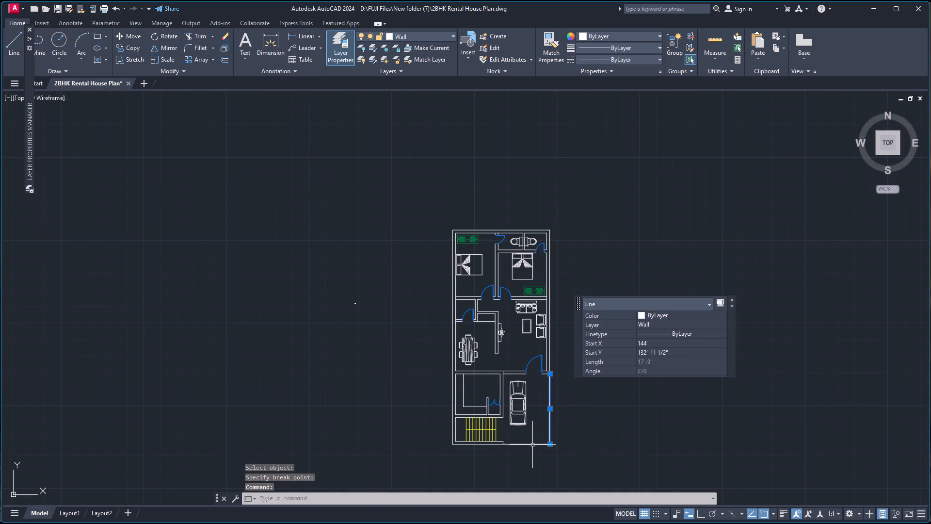
{"action": "left_click", "coordinate": [532, 445]}
{"action": "double_click", "coordinate": [642, 370]}
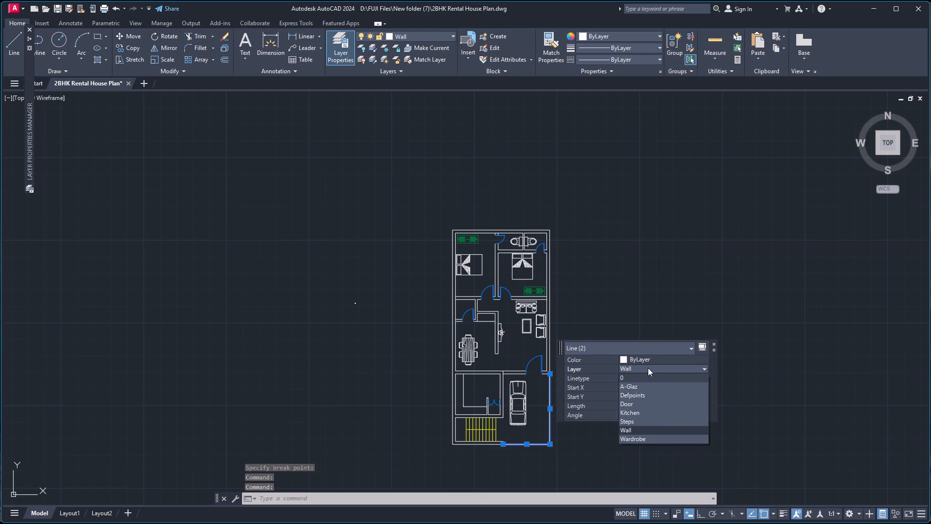
{"action": "left_click", "coordinate": [648, 368]}
{"action": "left_click", "coordinate": [657, 377]}
{"action": "left_click", "coordinate": [657, 377]}
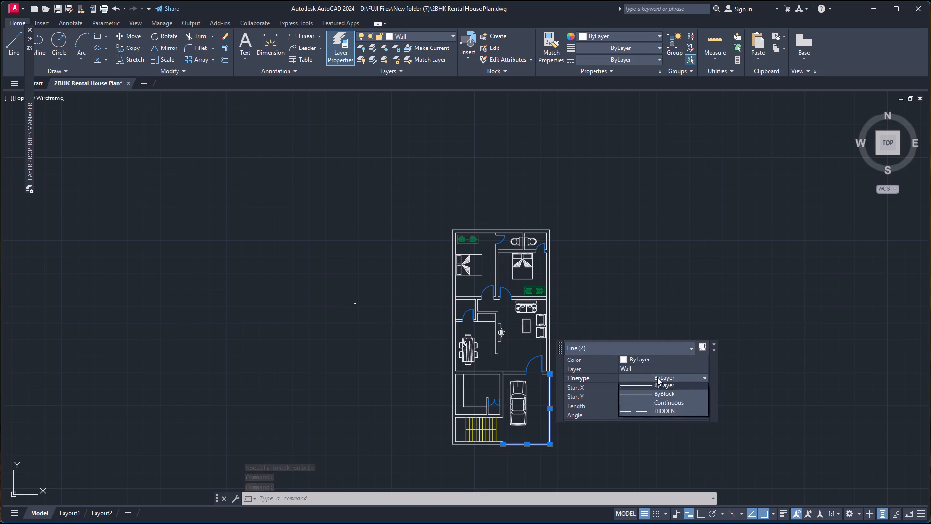
{"action": "left_click", "coordinate": [648, 411]}
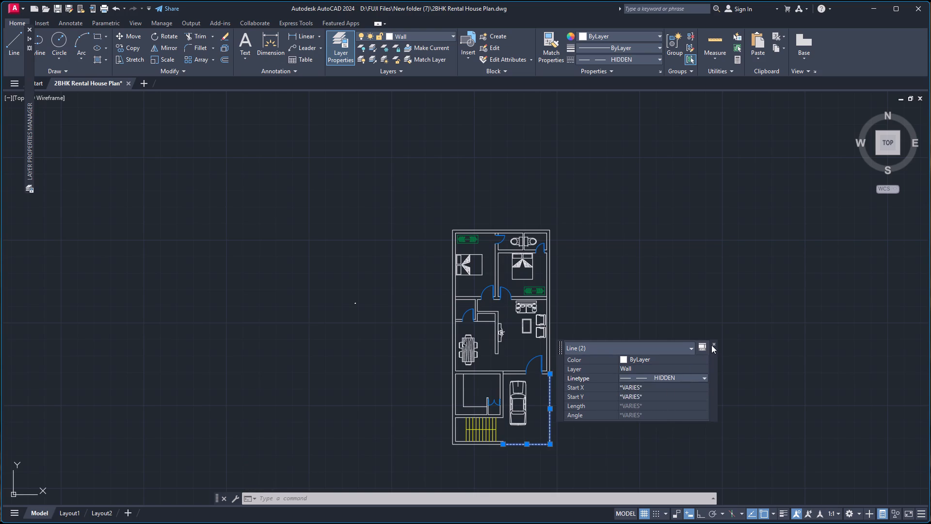
{"action": "left_click", "coordinate": [714, 344]}
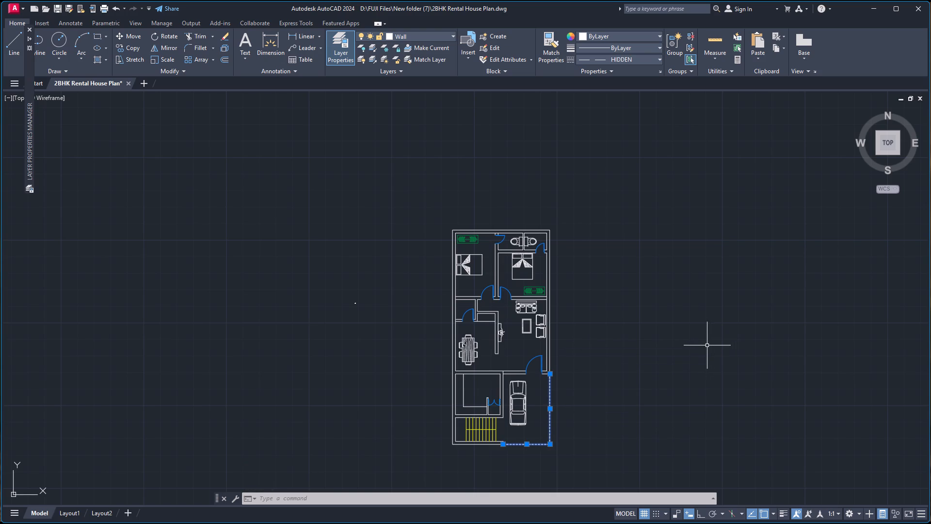
{"action": "key", "text": "Escape"}
Set the current linetype back to ByLayer.
{"action": "left_click", "coordinate": [647, 59]}
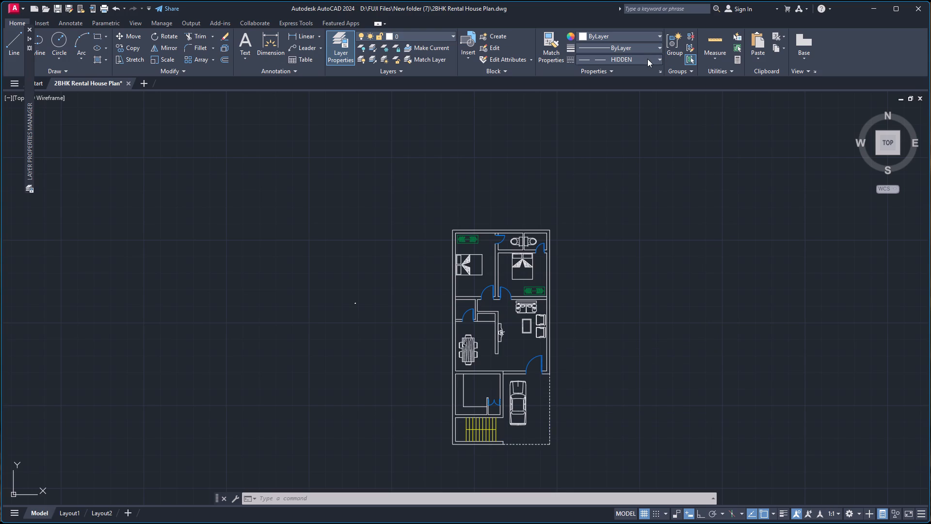
{"action": "left_click", "coordinate": [630, 71]}
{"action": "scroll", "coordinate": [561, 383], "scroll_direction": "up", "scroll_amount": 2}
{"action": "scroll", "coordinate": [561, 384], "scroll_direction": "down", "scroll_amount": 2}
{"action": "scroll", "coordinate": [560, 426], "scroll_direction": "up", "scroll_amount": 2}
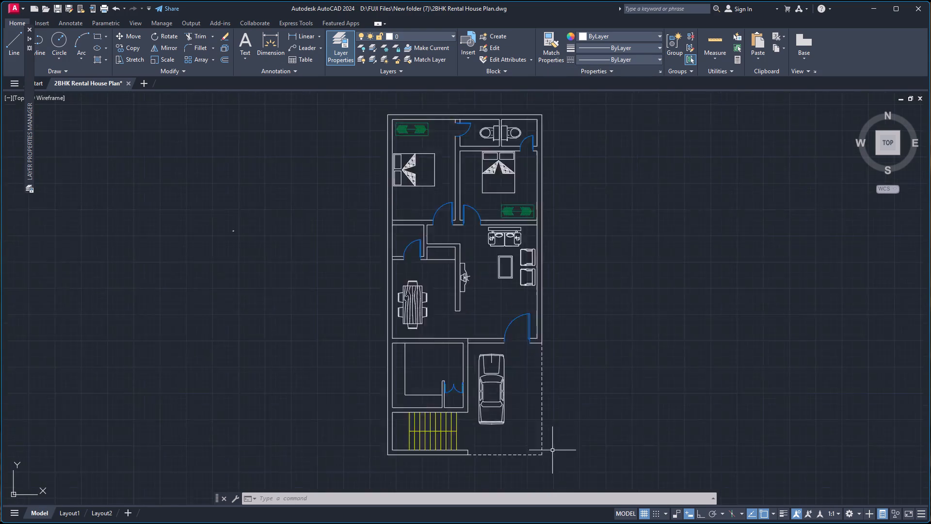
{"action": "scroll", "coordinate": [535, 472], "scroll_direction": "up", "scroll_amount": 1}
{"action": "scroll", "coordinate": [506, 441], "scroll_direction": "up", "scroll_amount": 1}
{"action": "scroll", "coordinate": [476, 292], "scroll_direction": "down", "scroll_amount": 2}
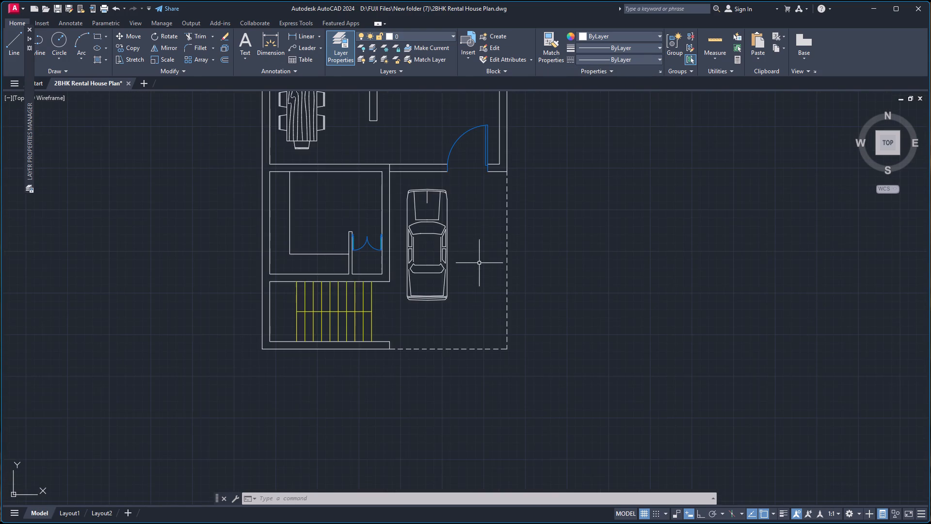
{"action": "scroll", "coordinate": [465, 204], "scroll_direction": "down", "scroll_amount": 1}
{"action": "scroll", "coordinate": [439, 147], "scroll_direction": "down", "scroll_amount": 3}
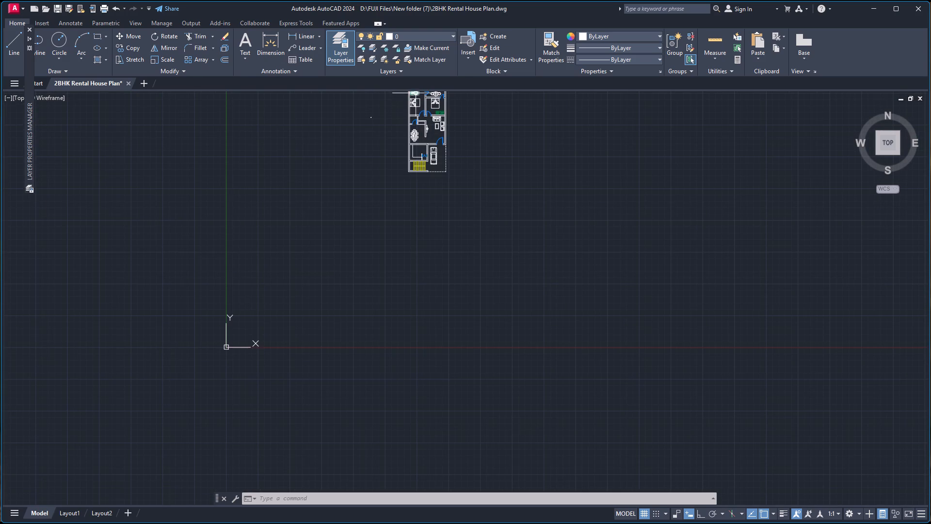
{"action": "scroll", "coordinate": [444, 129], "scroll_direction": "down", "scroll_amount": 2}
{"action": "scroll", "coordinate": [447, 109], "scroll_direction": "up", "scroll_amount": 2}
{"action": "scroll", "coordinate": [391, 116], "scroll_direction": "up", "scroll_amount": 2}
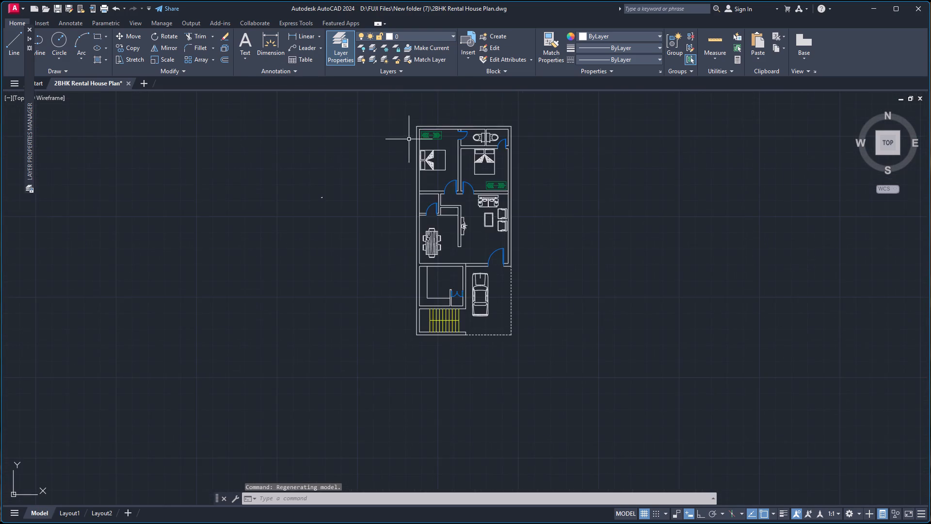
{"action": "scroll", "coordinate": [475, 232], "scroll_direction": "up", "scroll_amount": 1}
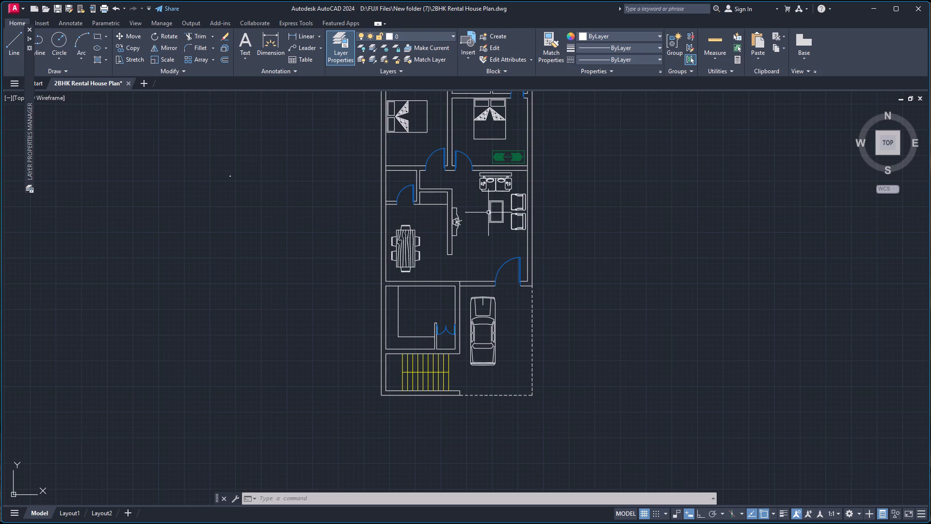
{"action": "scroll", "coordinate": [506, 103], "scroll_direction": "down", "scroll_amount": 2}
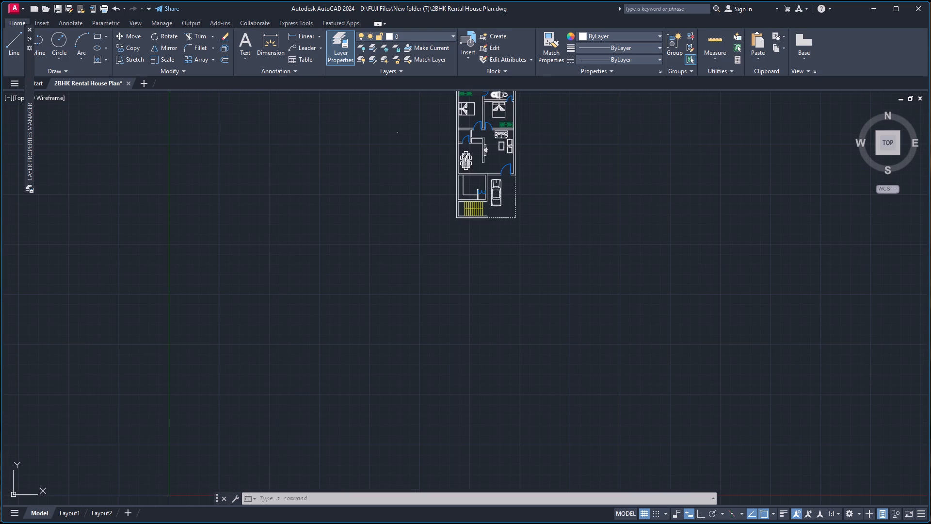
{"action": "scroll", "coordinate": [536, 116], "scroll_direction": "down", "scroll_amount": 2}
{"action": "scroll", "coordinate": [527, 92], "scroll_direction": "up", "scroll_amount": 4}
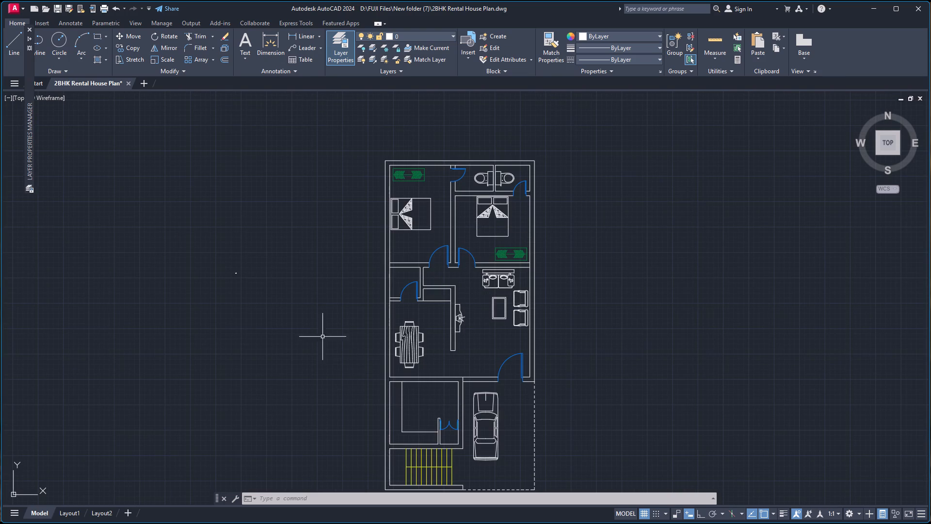
Move the two kitchen counter lines onto the Kitchen layer.
{"action": "left_click", "coordinate": [402, 407]}
{"action": "left_click", "coordinate": [413, 433]}
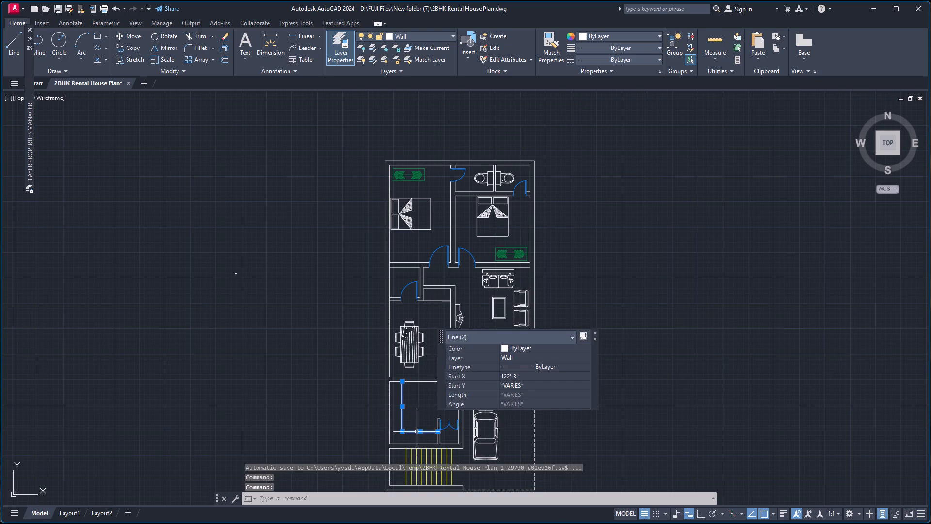
{"action": "double_click", "coordinate": [530, 360]}
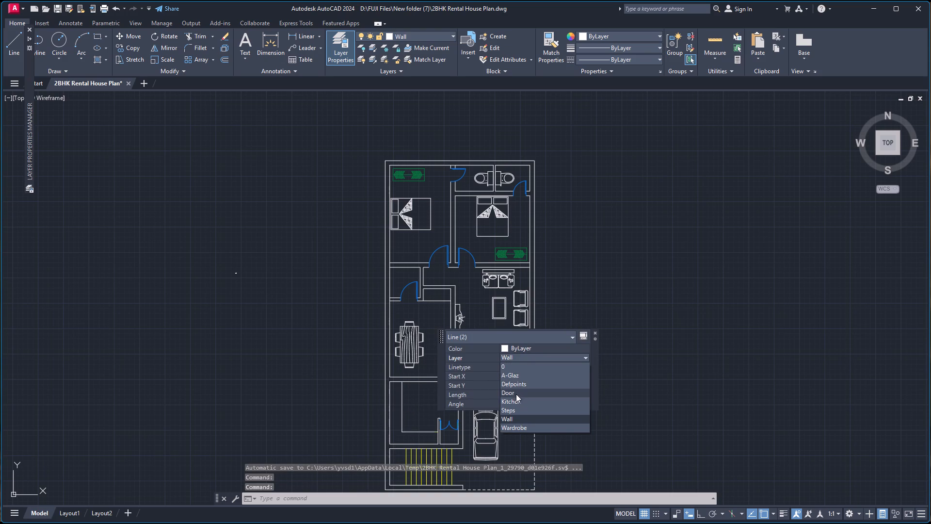
{"action": "left_click", "coordinate": [514, 401]}
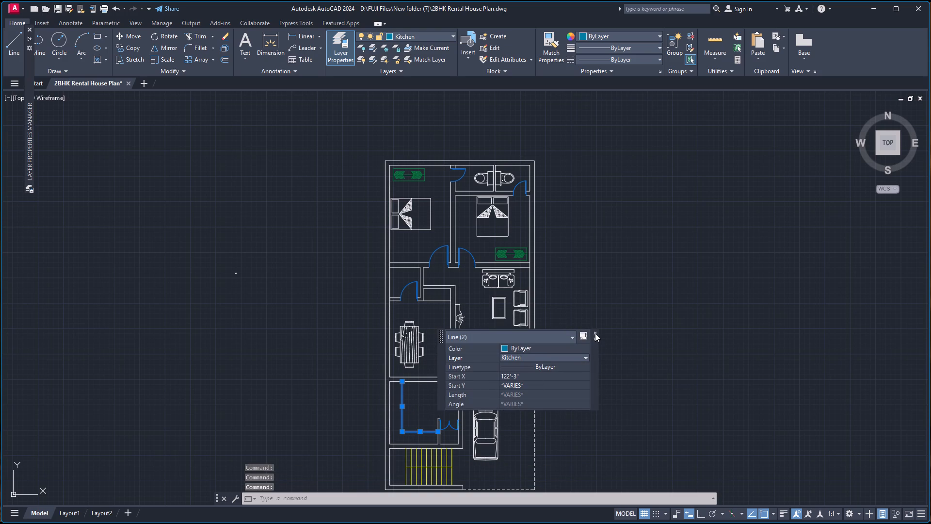
{"action": "left_click", "coordinate": [595, 333]}
{"action": "key", "text": "Escape"}
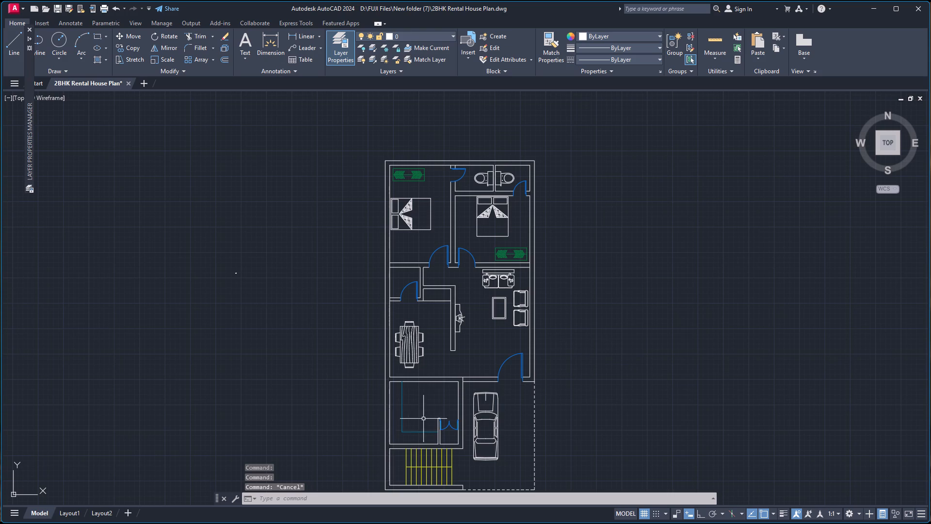
With Kitchen as the current layer, draw a rectangle about 3'-5 1/2" by 1'-1" just inside the counter line at the kitchen's north wall.
{"action": "left_click", "coordinate": [431, 35]}
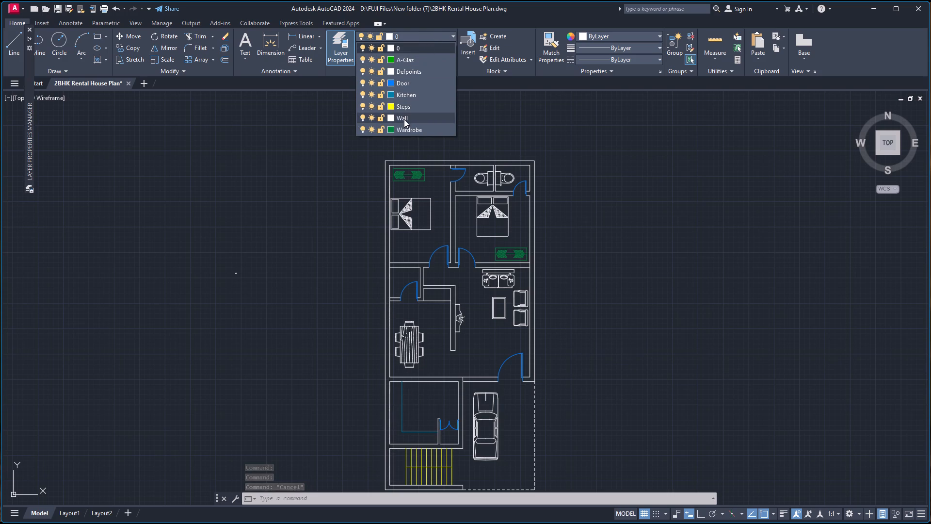
{"action": "left_click", "coordinate": [412, 95]}
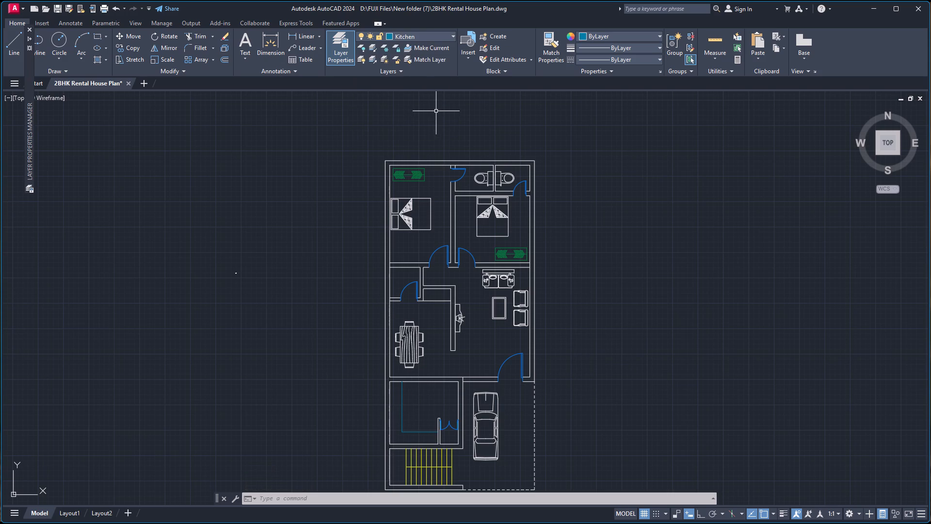
{"action": "type", "text": "re"}
{"action": "key", "text": "c"}
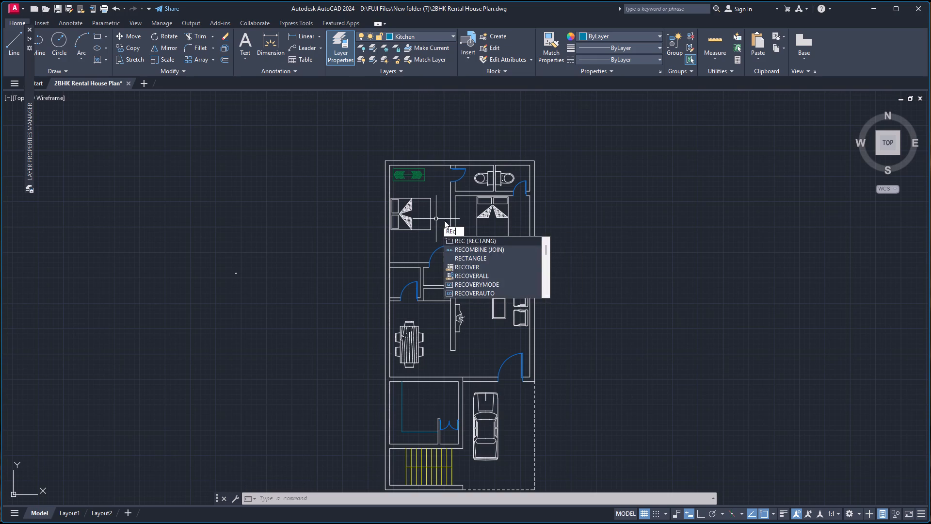
{"action": "key", "text": "Return"}
{"action": "scroll", "coordinate": [421, 398], "scroll_direction": "up", "scroll_amount": 2}
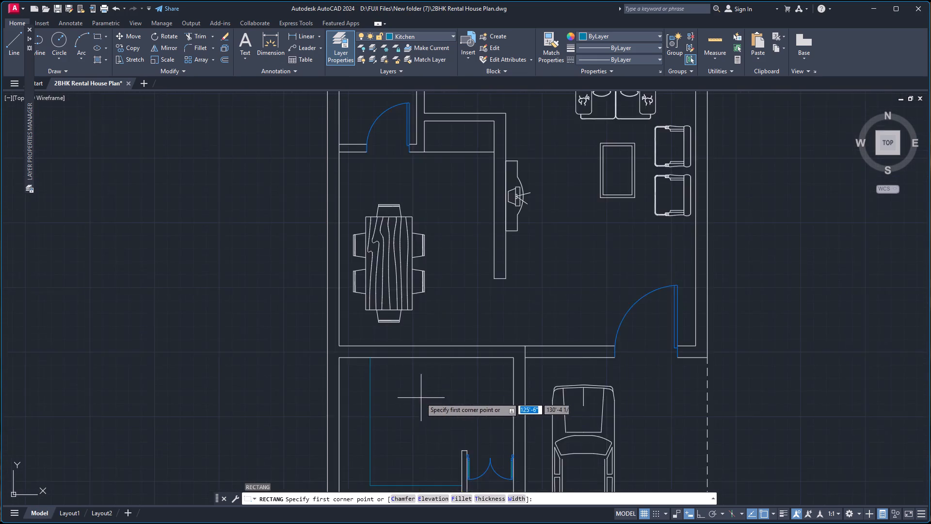
{"action": "scroll", "coordinate": [420, 397], "scroll_direction": "up", "scroll_amount": 1}
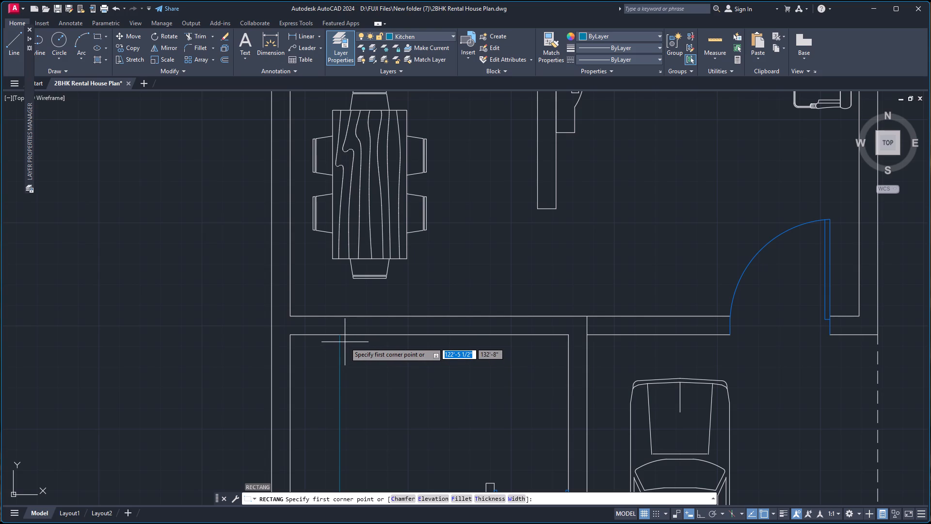
{"action": "scroll", "coordinate": [346, 345], "scroll_direction": "up", "scroll_amount": 2}
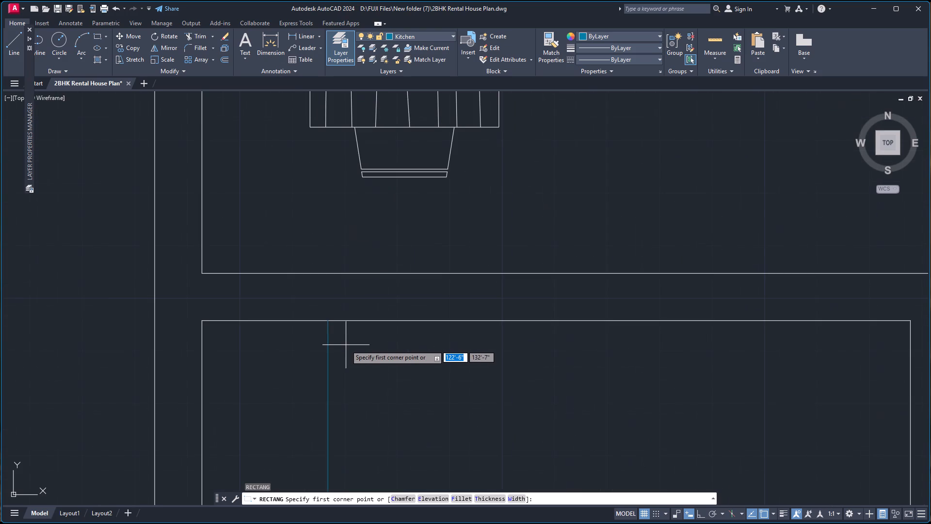
{"action": "left_click", "coordinate": [338, 341]}
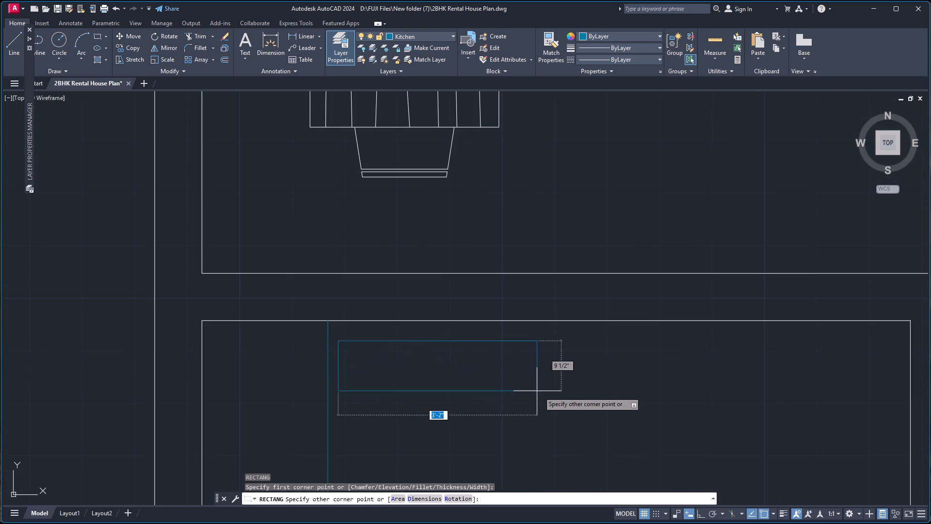
{"action": "left_click", "coordinate": [559, 410]}
Set the current layer back to 0.
{"action": "scroll", "coordinate": [476, 251], "scroll_direction": "down", "scroll_amount": 4}
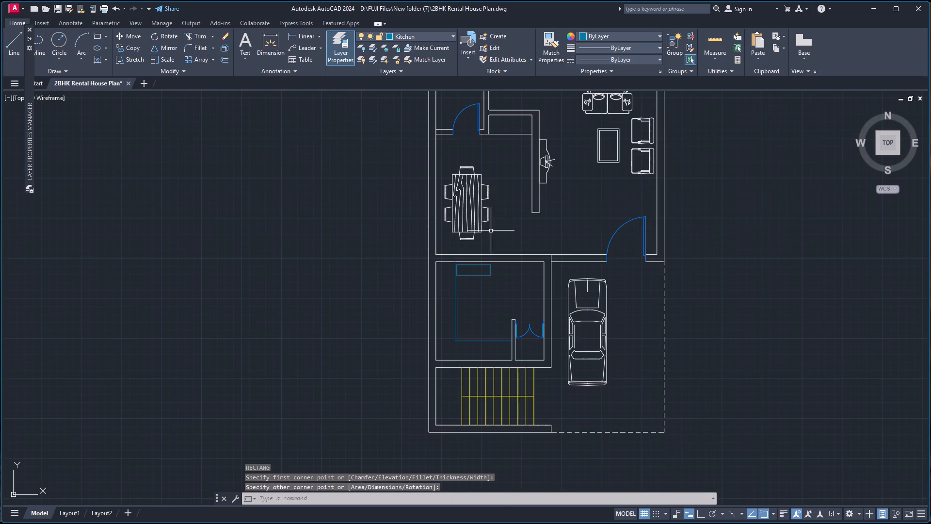
{"action": "scroll", "coordinate": [499, 222], "scroll_direction": "down", "scroll_amount": 2}
{"action": "scroll", "coordinate": [418, 160], "scroll_direction": "up", "scroll_amount": 1}
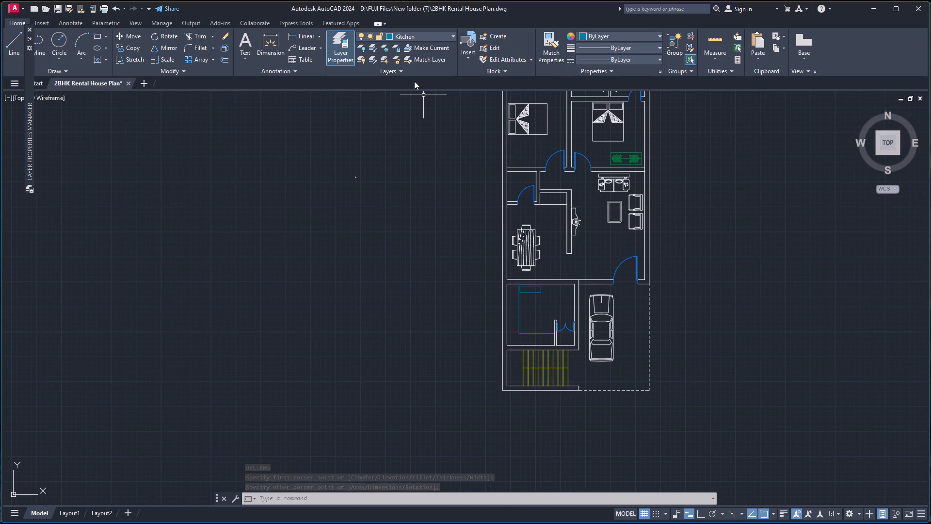
{"action": "scroll", "coordinate": [331, 157], "scroll_direction": "up", "scroll_amount": 1}
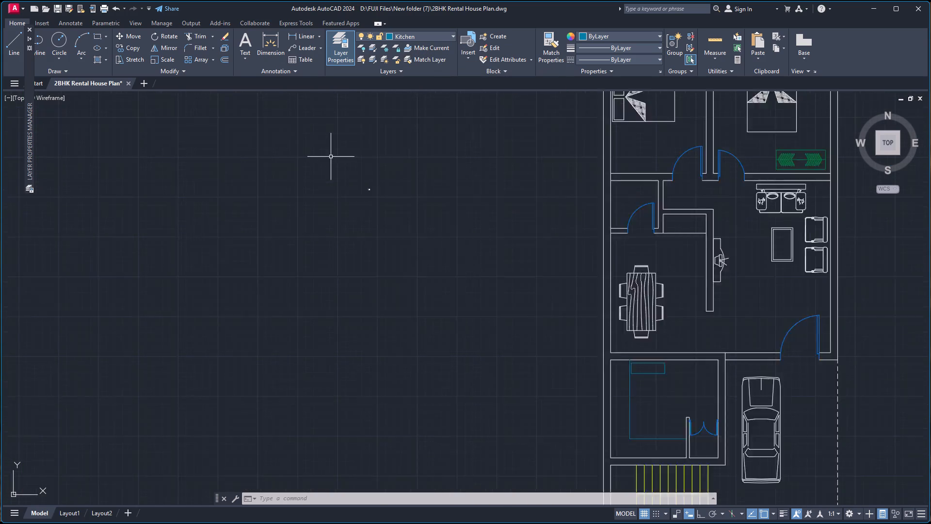
{"action": "scroll", "coordinate": [332, 157], "scroll_direction": "up", "scroll_amount": 2}
{"action": "scroll", "coordinate": [387, 215], "scroll_direction": "up", "scroll_amount": 1}
{"action": "left_click", "coordinate": [442, 39]}
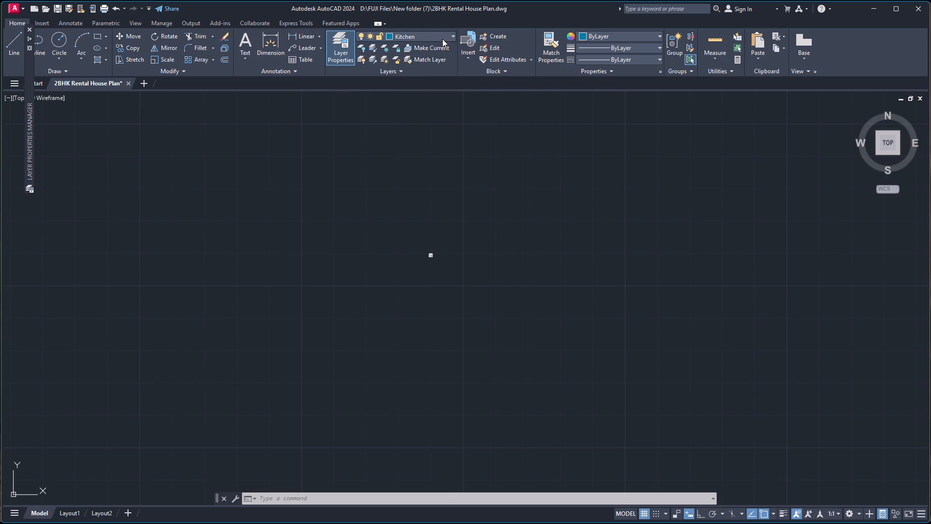
{"action": "left_click", "coordinate": [438, 46]}
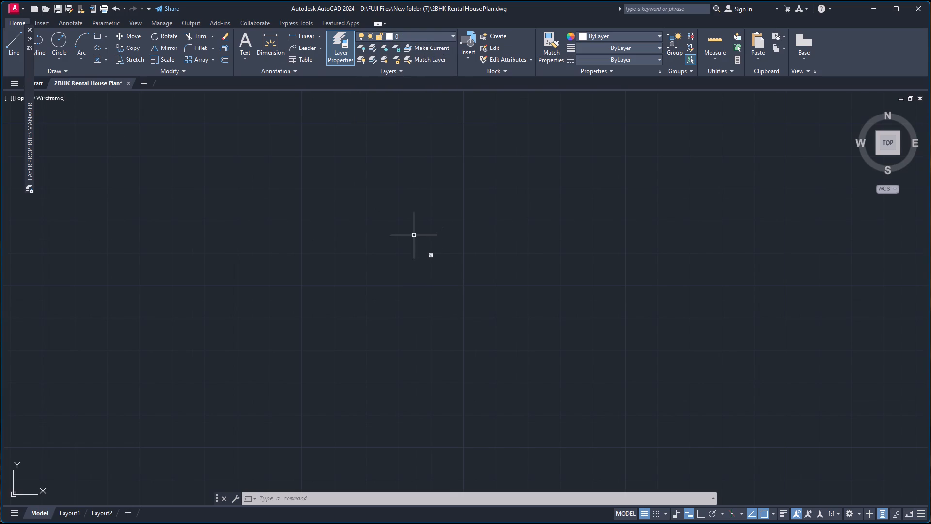
Scale up the tiny S_SINK12 sink block west of the plan freehand, using its upper-left corner as base point.
{"action": "left_click", "coordinate": [414, 236]}
{"action": "left_click", "coordinate": [456, 291]}
{"action": "type", "text": "sc"}
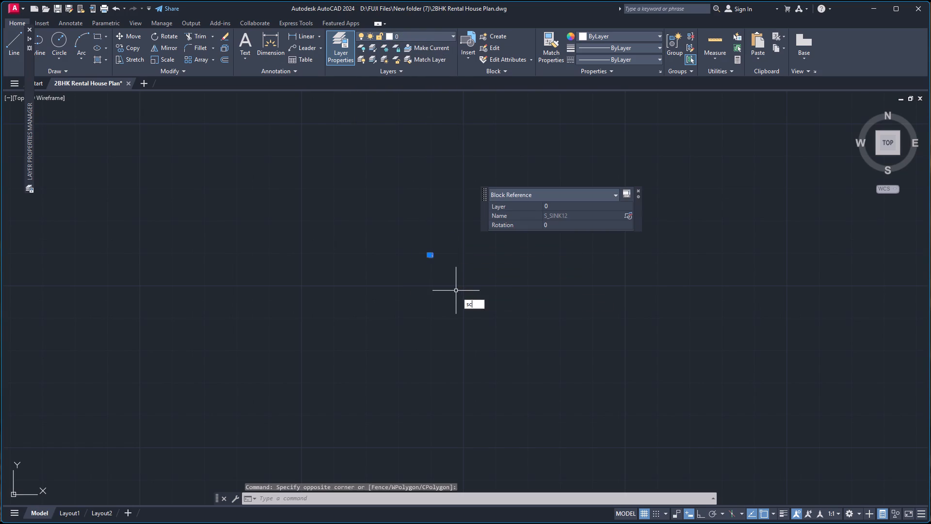
{"action": "key", "text": "Return"}
{"action": "scroll", "coordinate": [431, 238], "scroll_direction": "up", "scroll_amount": 4}
{"action": "scroll", "coordinate": [416, 322], "scroll_direction": "up", "scroll_amount": 3}
{"action": "left_click", "coordinate": [374, 308]}
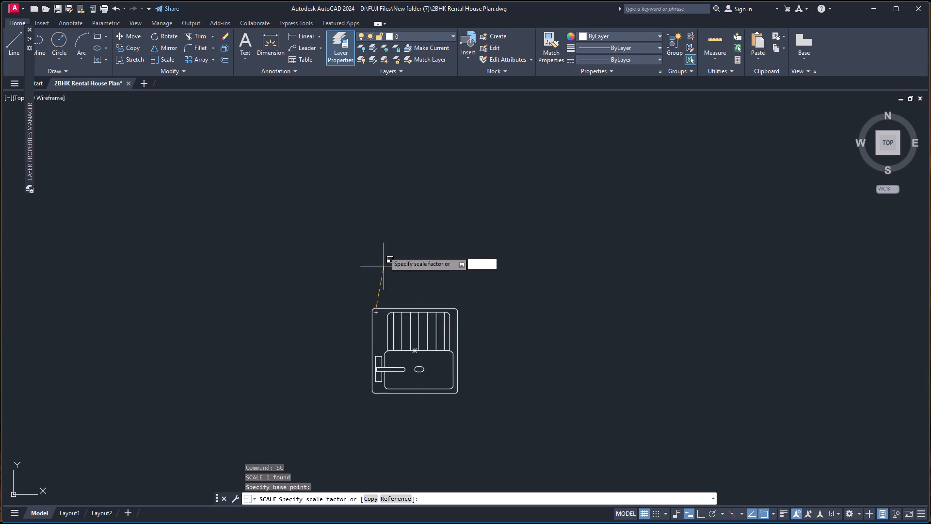
{"action": "scroll", "coordinate": [398, 237], "scroll_direction": "down", "scroll_amount": 5}
{"action": "scroll", "coordinate": [516, 196], "scroll_direction": "down", "scroll_amount": 5}
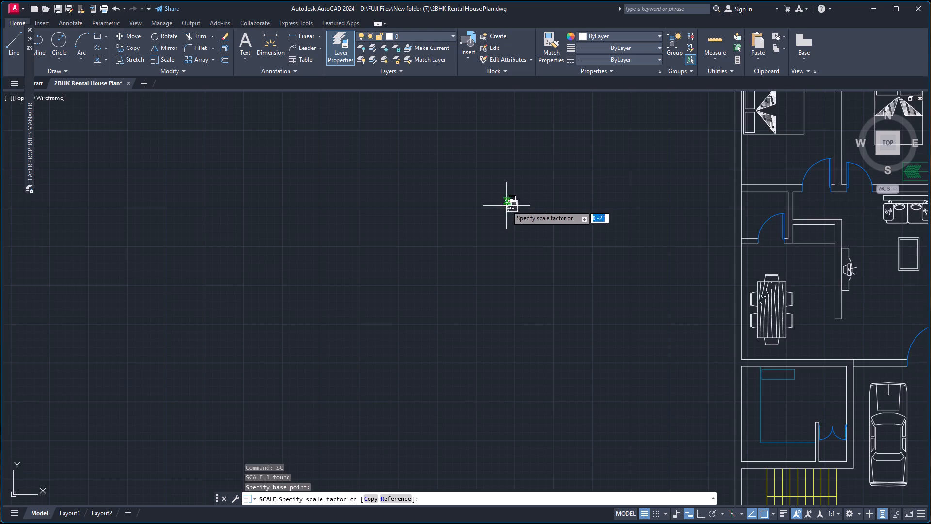
{"action": "left_click", "coordinate": [508, 185]}
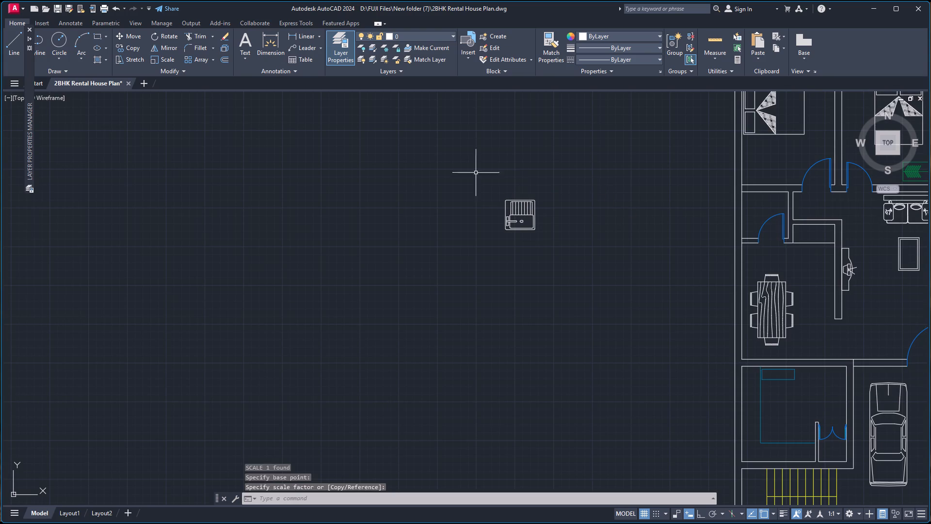
Rotate the sink block 90° about its lower-left corner with Ortho on.
{"action": "left_click", "coordinate": [489, 170]}
{"action": "left_click", "coordinate": [582, 278]}
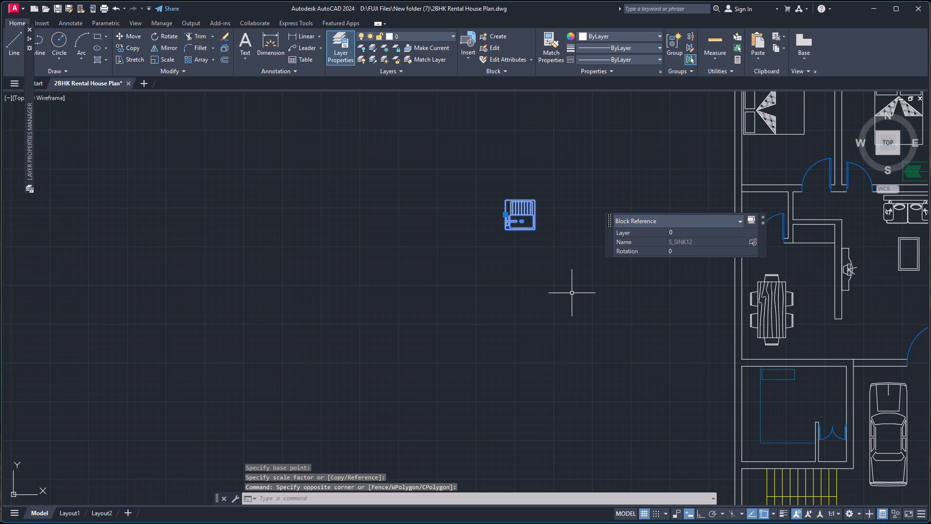
{"action": "key", "text": "r"}
{"action": "key", "text": "o"}
{"action": "key", "text": "Return"}
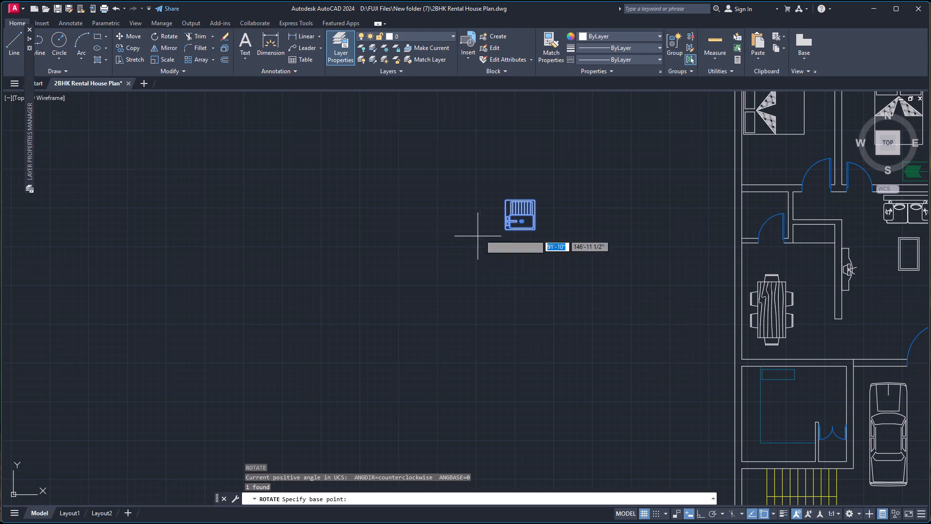
{"action": "left_click", "coordinate": [504, 230]}
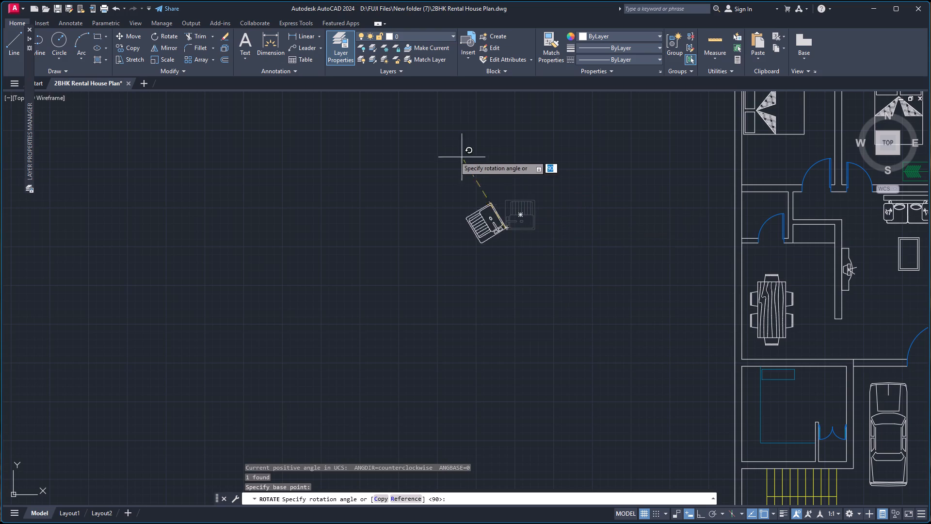
{"action": "key", "text": "F8"}
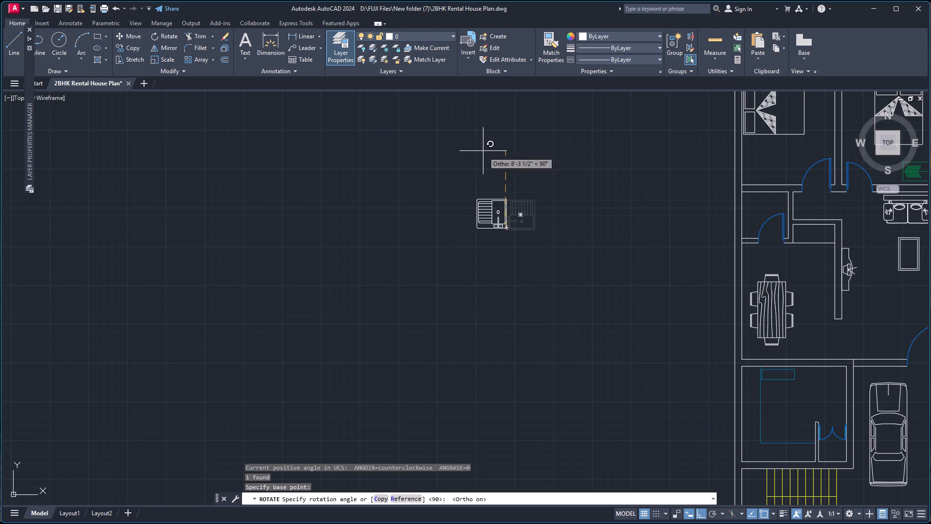
{"action": "left_click", "coordinate": [483, 151]}
Move the sink block by its bottom-edge midpoint into the kitchen, just inside the south wall near the door partition, with Ortho off.
{"action": "left_click", "coordinate": [456, 174]}
{"action": "left_click", "coordinate": [559, 281]}
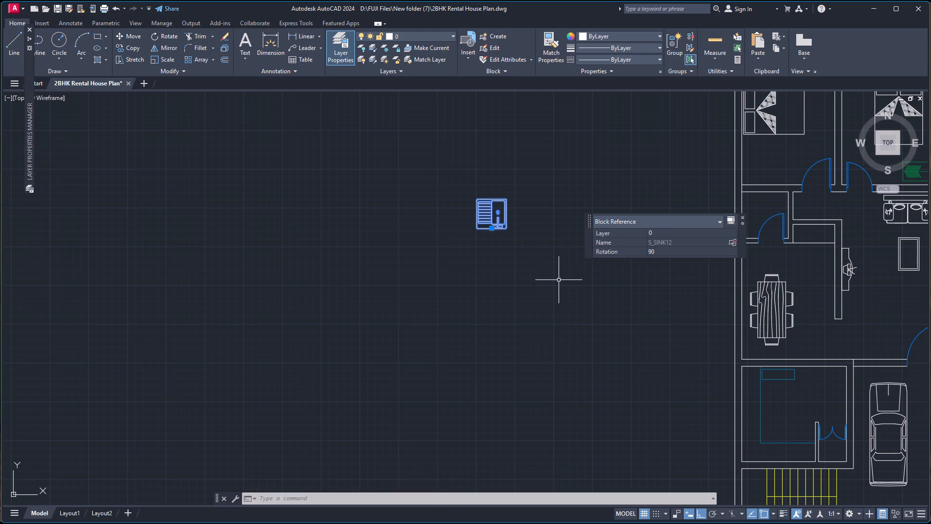
{"action": "key", "text": "m"}
{"action": "key", "text": "Return"}
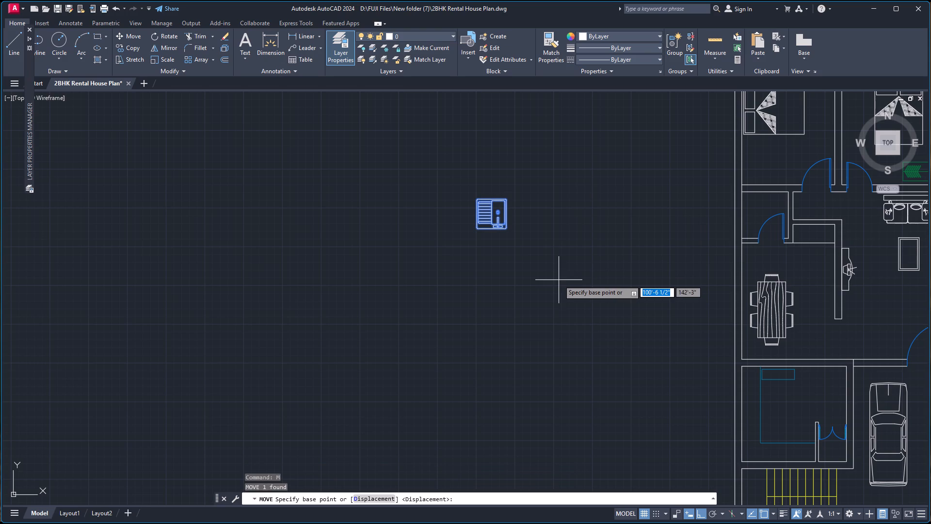
{"action": "scroll", "coordinate": [495, 242], "scroll_direction": "up", "scroll_amount": 2}
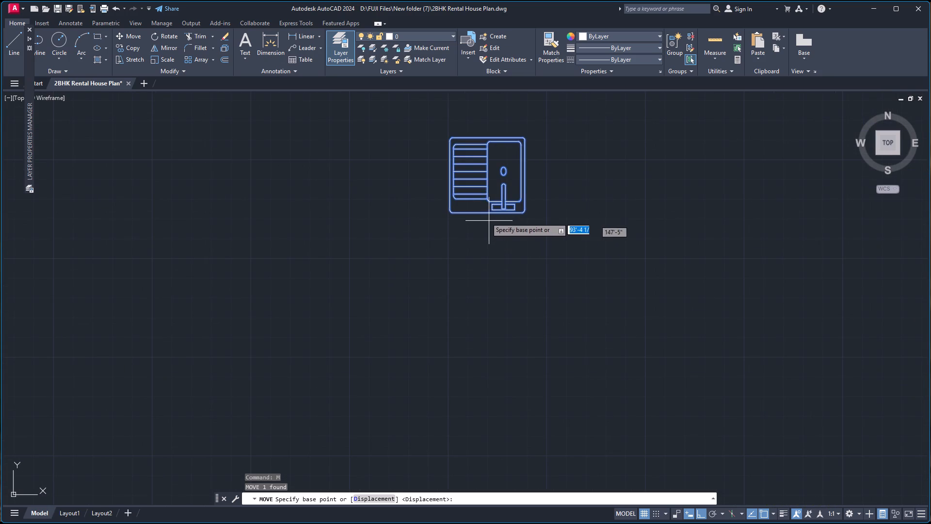
{"action": "left_click", "coordinate": [488, 215]}
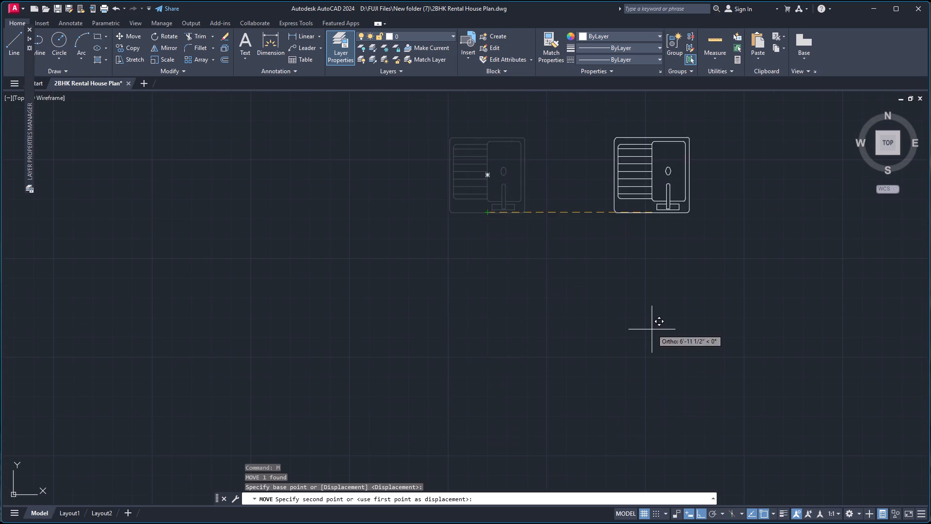
{"action": "scroll", "coordinate": [652, 328], "scroll_direction": "down", "scroll_amount": 4}
{"action": "key", "text": "F8"}
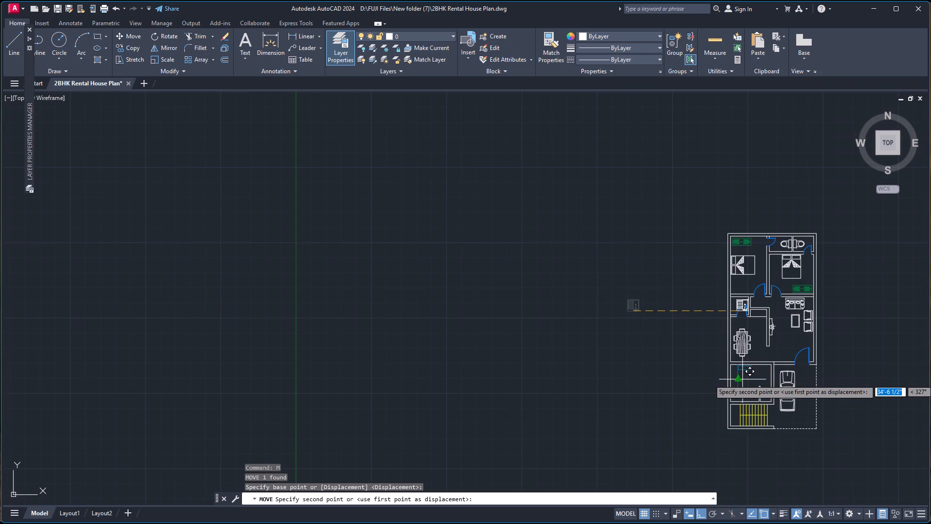
{"action": "scroll", "coordinate": [765, 400], "scroll_direction": "up", "scroll_amount": 4}
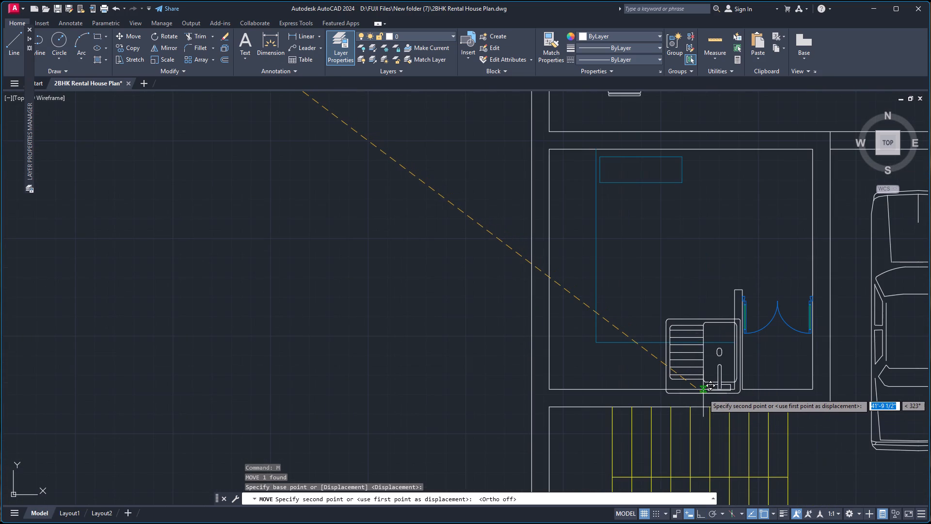
{"action": "scroll", "coordinate": [702, 393], "scroll_direction": "up", "scroll_amount": 2}
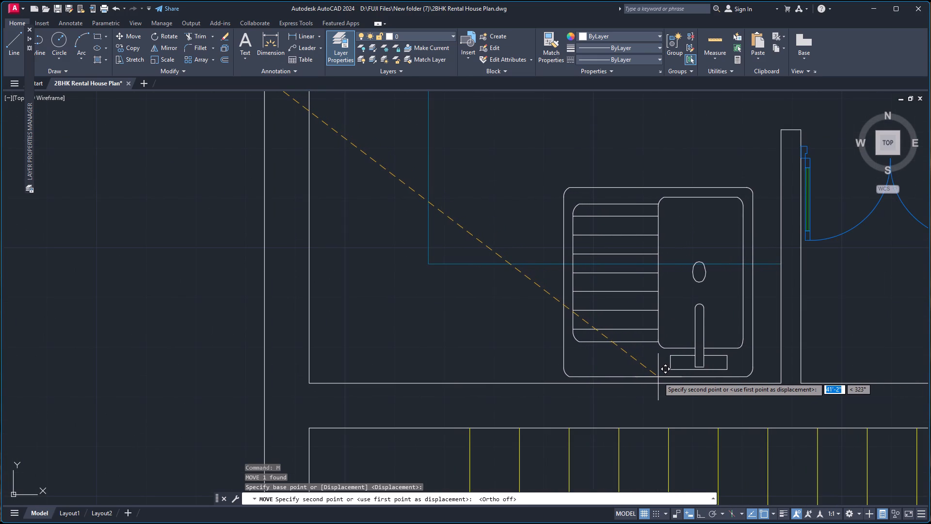
{"action": "left_click", "coordinate": [658, 377]}
Scale the kitchen sink block down freehand about its bottom-edge midpoint so it fits between the south wall and the counter line.
{"action": "left_click", "coordinate": [674, 377]}
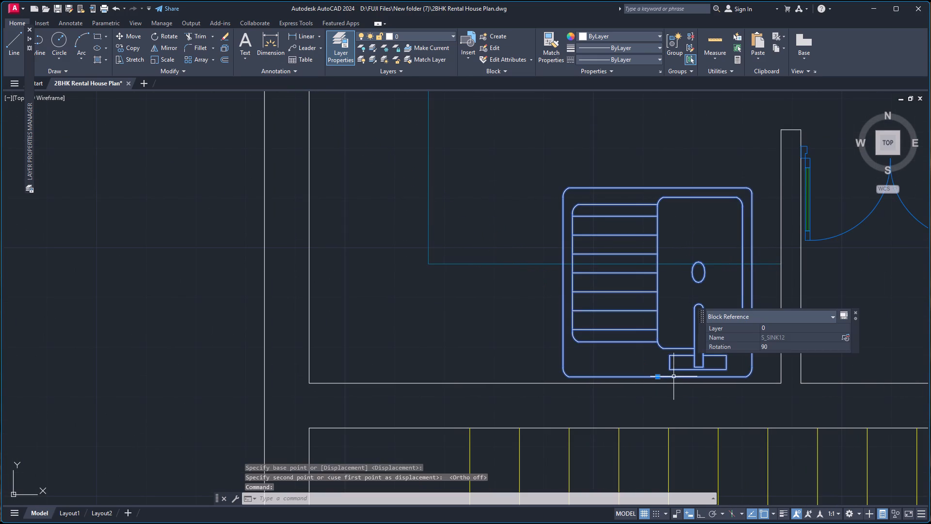
{"action": "key", "text": "s"}
{"action": "key", "text": "c"}
{"action": "key", "text": "Return"}
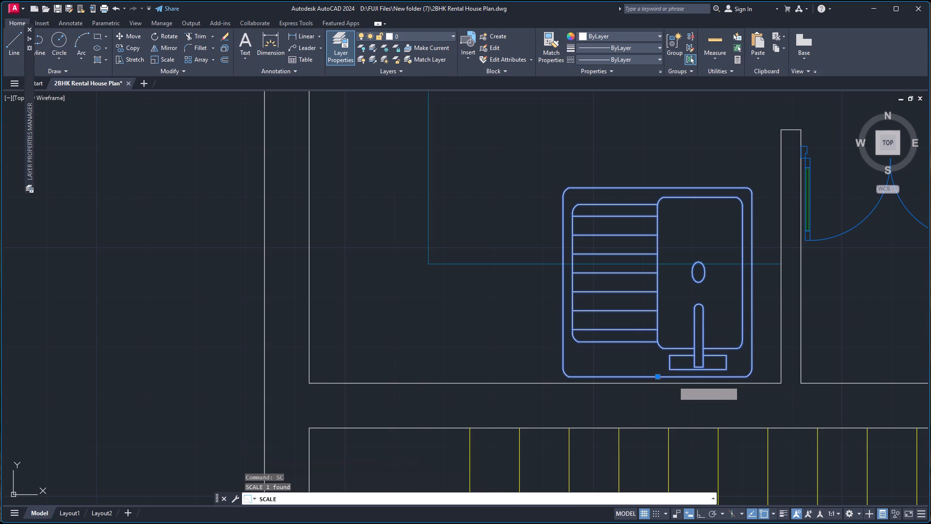
{"action": "left_click", "coordinate": [655, 377]}
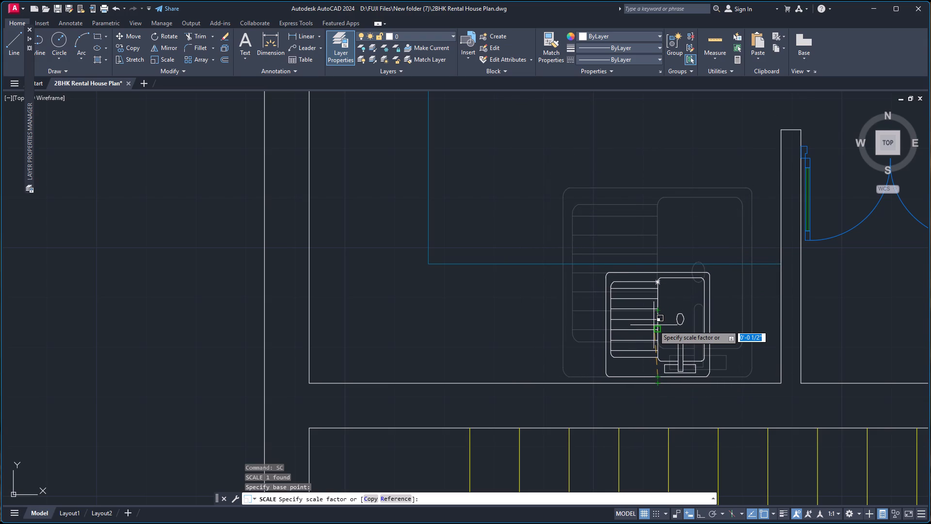
{"action": "scroll", "coordinate": [654, 322], "scroll_direction": "up", "scroll_amount": 3}
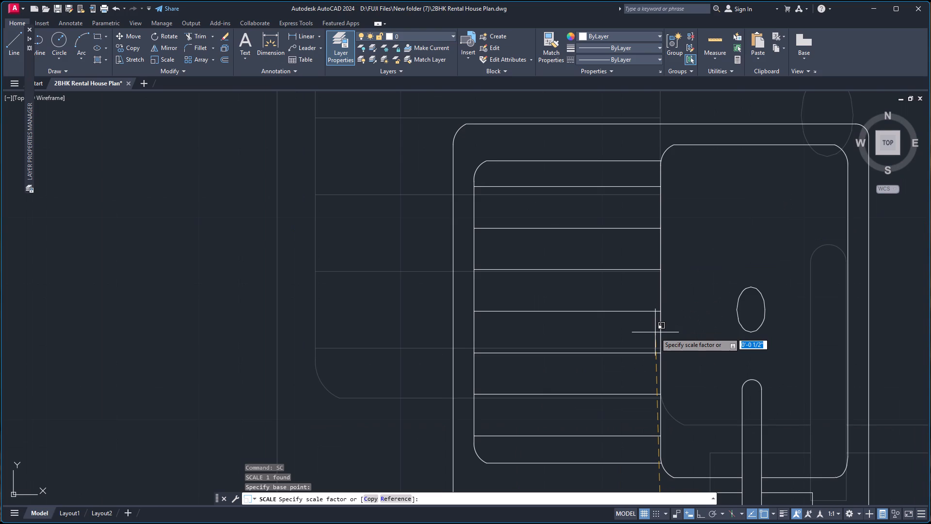
{"action": "scroll", "coordinate": [656, 335], "scroll_direction": "down", "scroll_amount": 1}
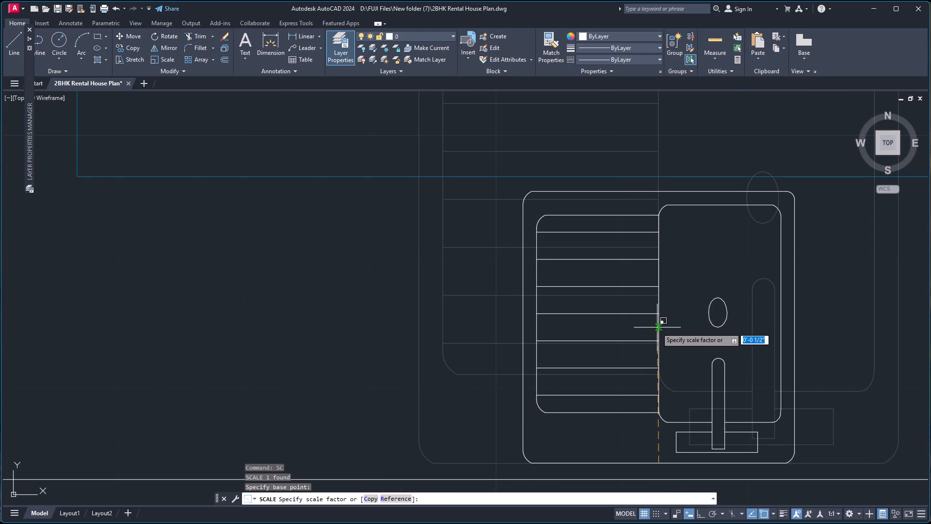
{"action": "left_click", "coordinate": [657, 324]}
Review the whole floor plan, including the kitchen with its sink and the furnished rooms.
{"action": "scroll", "coordinate": [616, 277], "scroll_direction": "down", "scroll_amount": 1}
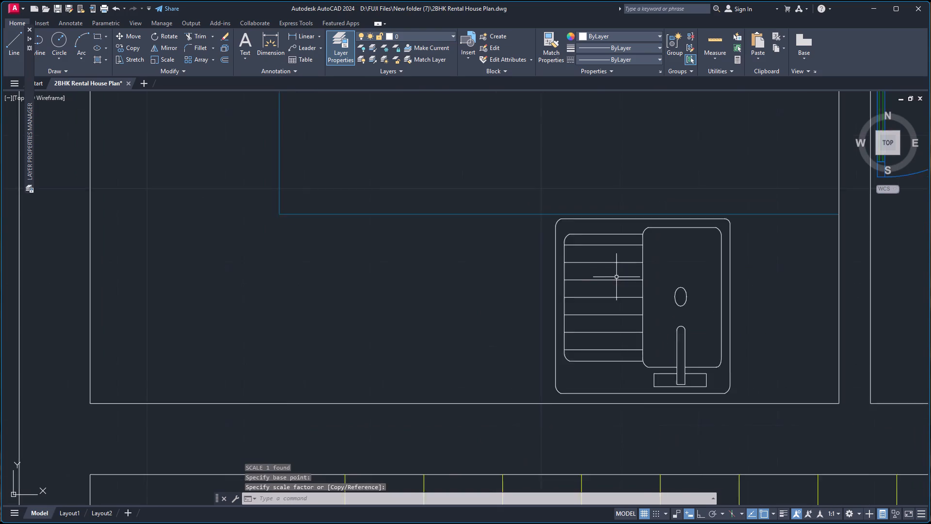
{"action": "scroll", "coordinate": [616, 278], "scroll_direction": "down", "scroll_amount": 2}
{"action": "scroll", "coordinate": [671, 285], "scroll_direction": "down", "scroll_amount": 4}
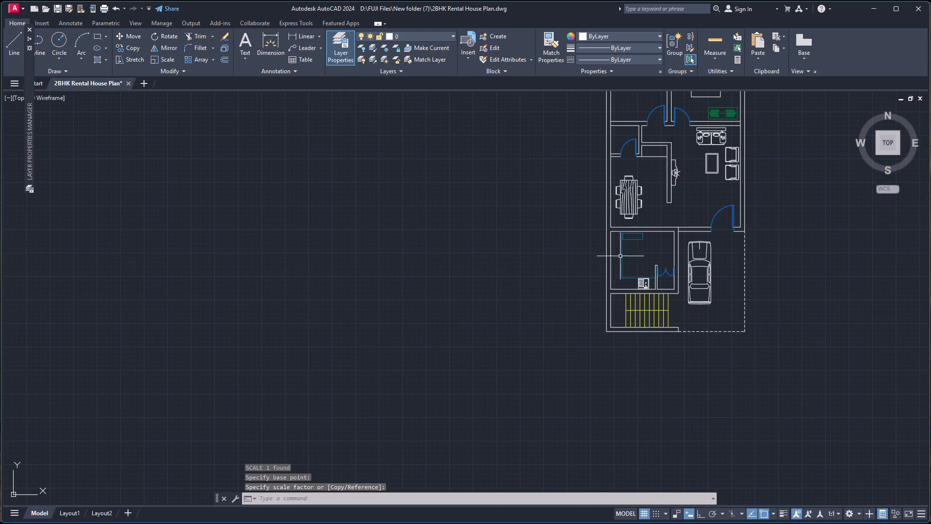
{"action": "scroll", "coordinate": [710, 200], "scroll_direction": "down", "scroll_amount": 3}
{"action": "scroll", "coordinate": [746, 169], "scroll_direction": "down", "scroll_amount": 1}
{"action": "scroll", "coordinate": [762, 145], "scroll_direction": "up", "scroll_amount": 3}
{"action": "scroll", "coordinate": [607, 321], "scroll_direction": "up", "scroll_amount": 1}
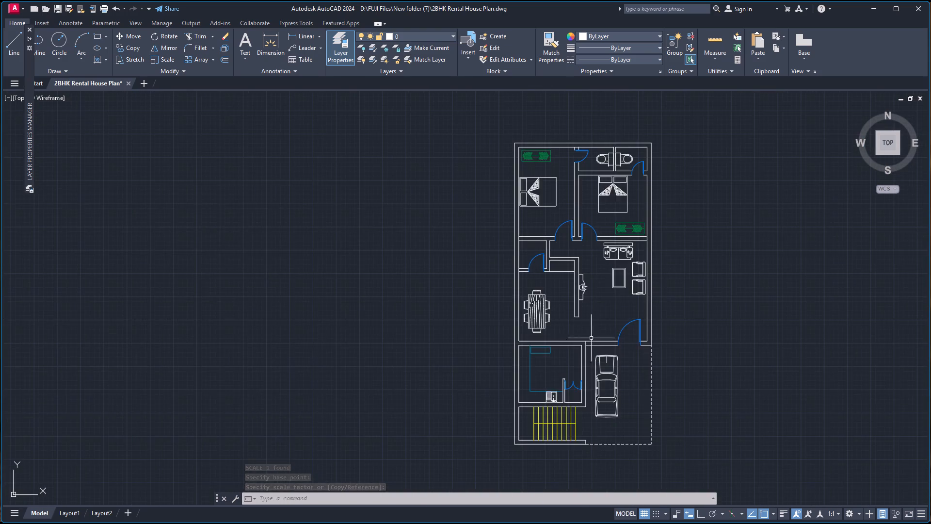
{"action": "scroll", "coordinate": [556, 346], "scroll_direction": "up", "scroll_amount": 2}
{"action": "scroll", "coordinate": [555, 416], "scroll_direction": "down", "scroll_amount": 1}
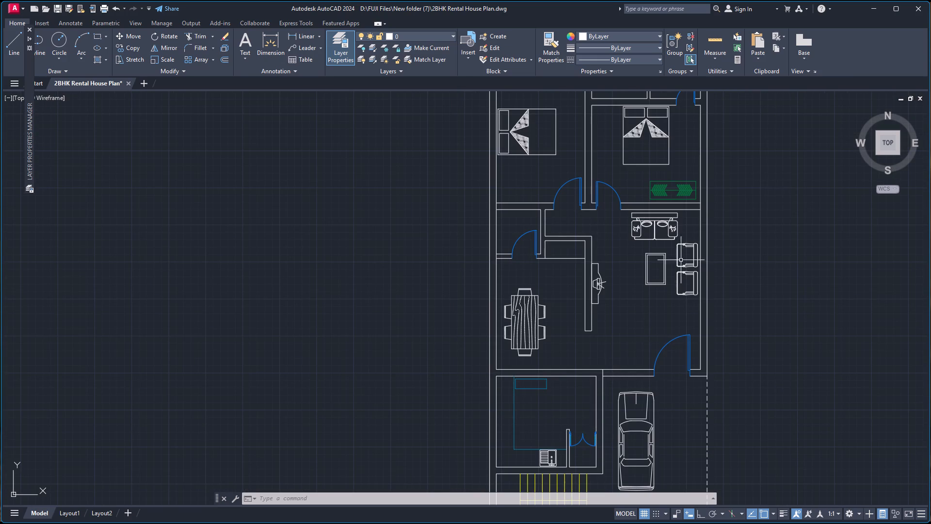
{"action": "scroll", "coordinate": [682, 244], "scroll_direction": "down", "scroll_amount": 1}
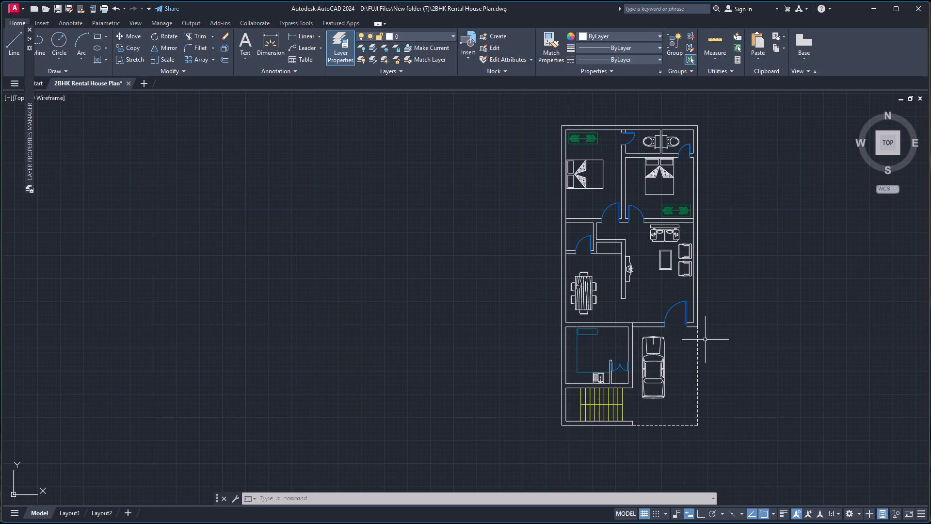
Close the Layer Properties Manager and open the recent drawing Autocad Blocks.dwg, leaving its missing fonts and references unresolved.
{"action": "left_click", "coordinate": [340, 44]}
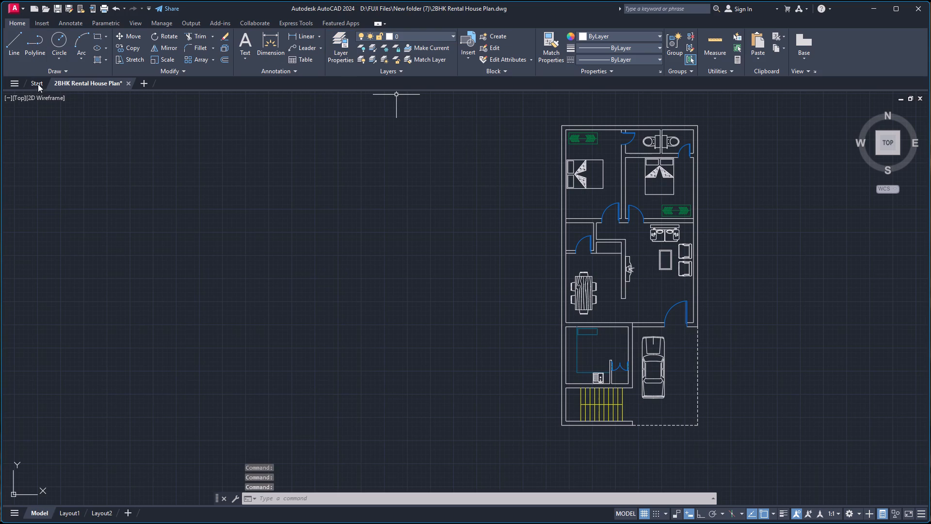
{"action": "left_click", "coordinate": [38, 84]}
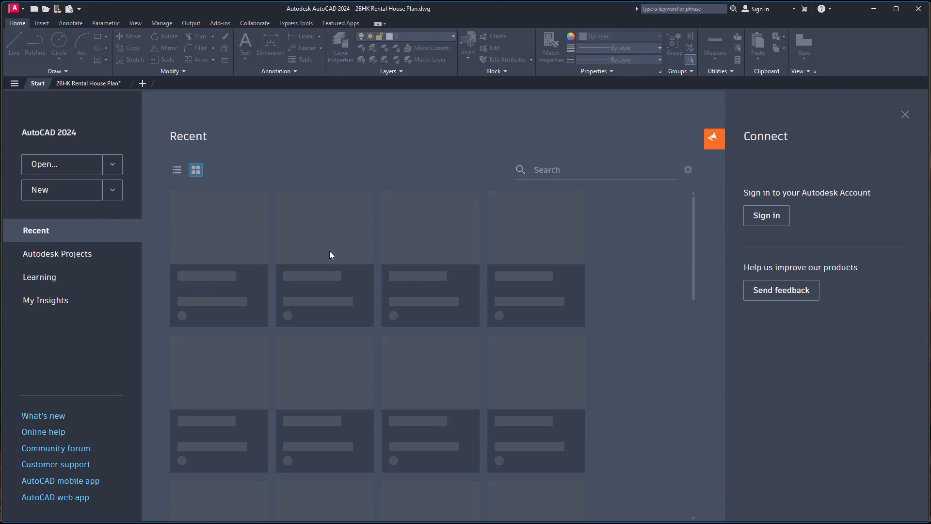
{"action": "left_click", "coordinate": [336, 245]}
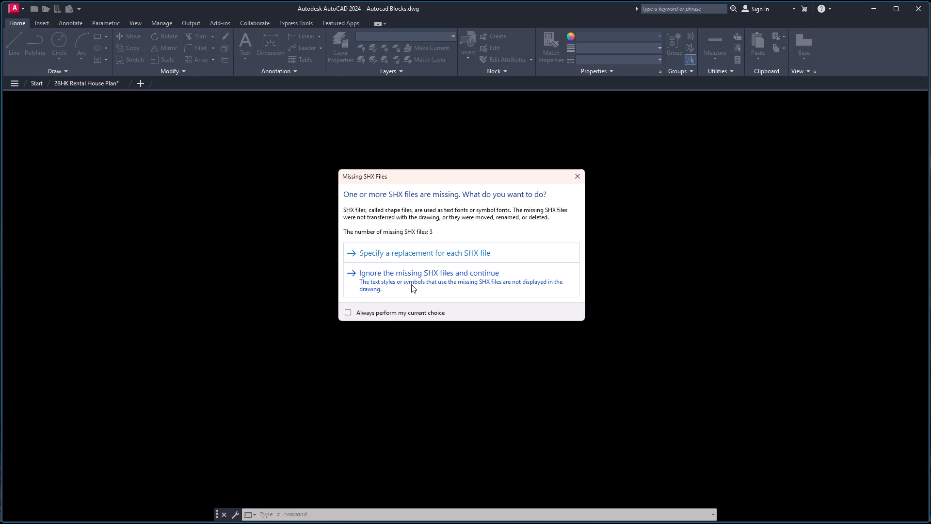
{"action": "left_click", "coordinate": [576, 176]}
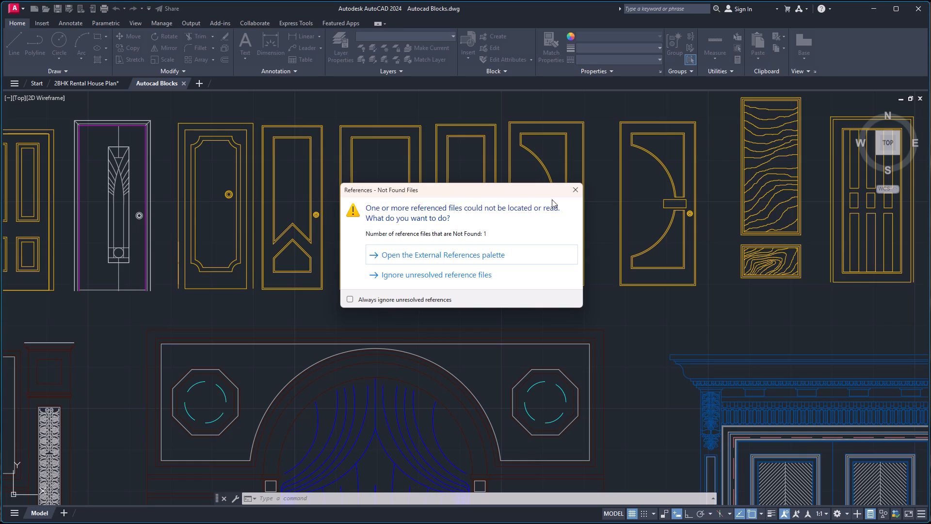
{"action": "left_click", "coordinate": [575, 191]}
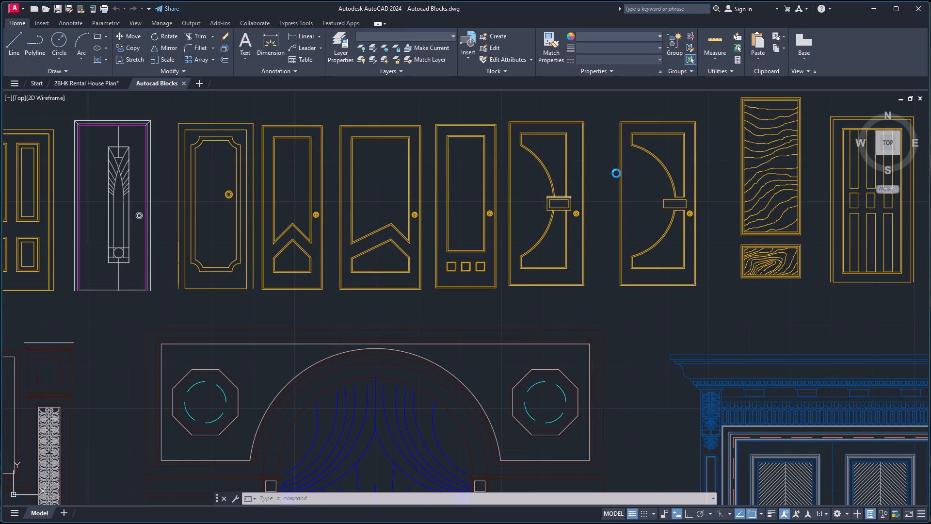
Look through the block library and examine the cooktop and sink blocks in the Kitchens & Baths section.
{"action": "scroll", "coordinate": [615, 173], "scroll_direction": "down", "scroll_amount": 9}
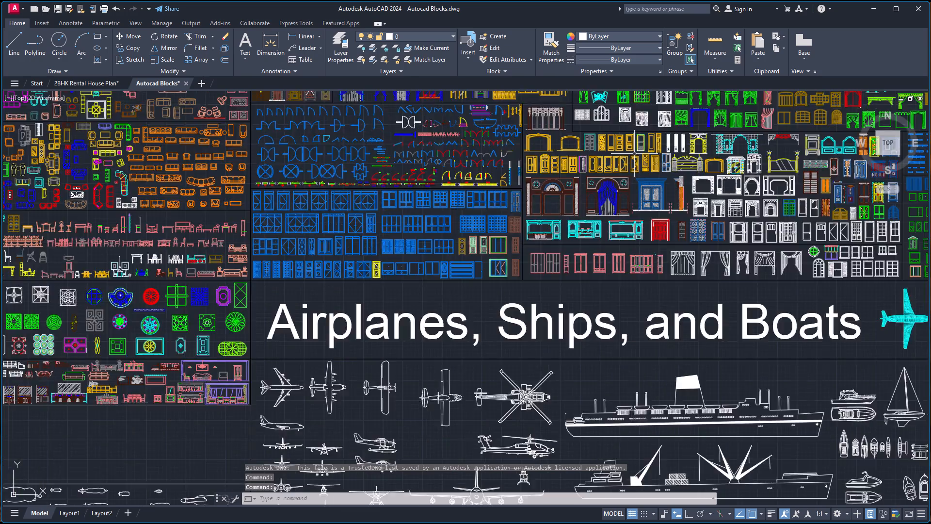
{"action": "scroll", "coordinate": [627, 137], "scroll_direction": "down", "scroll_amount": 5}
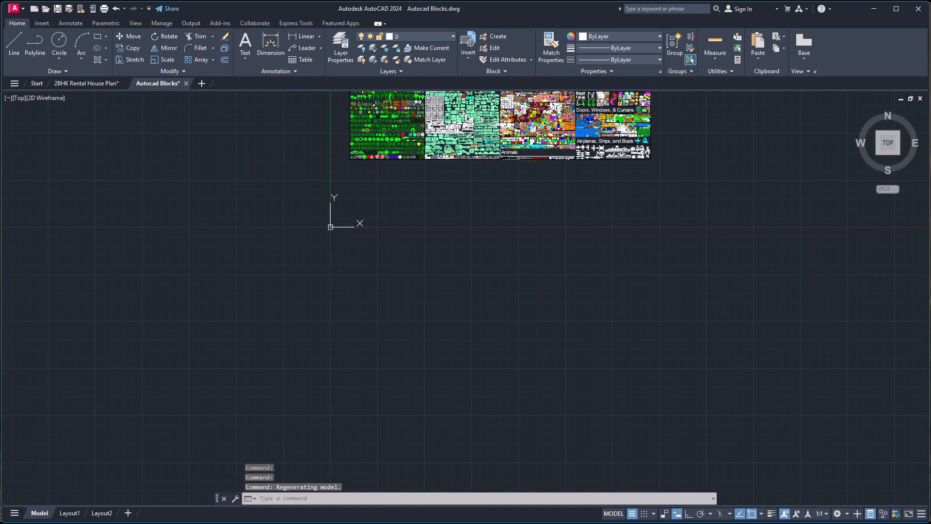
{"action": "scroll", "coordinate": [592, 104], "scroll_direction": "down", "scroll_amount": 3}
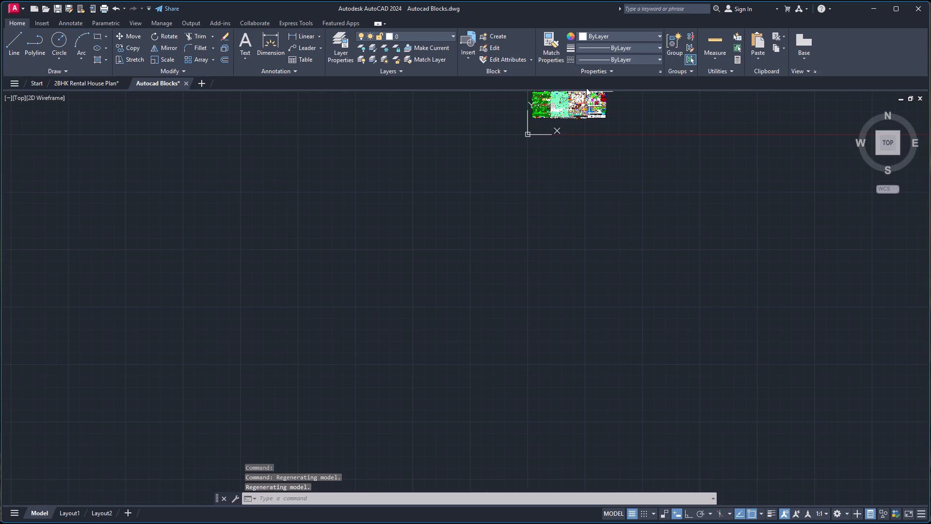
{"action": "scroll", "coordinate": [592, 93], "scroll_direction": "up", "scroll_amount": 5}
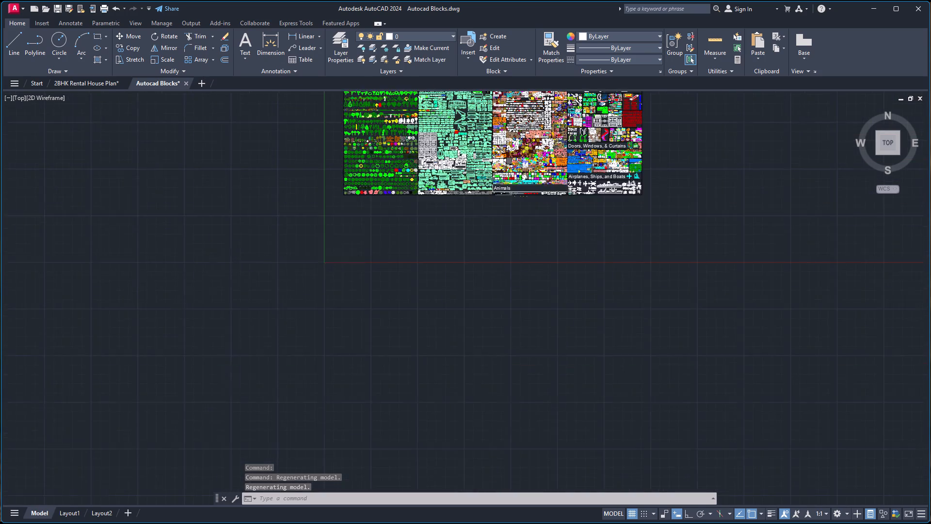
{"action": "scroll", "coordinate": [592, 93], "scroll_direction": "up", "scroll_amount": 2}
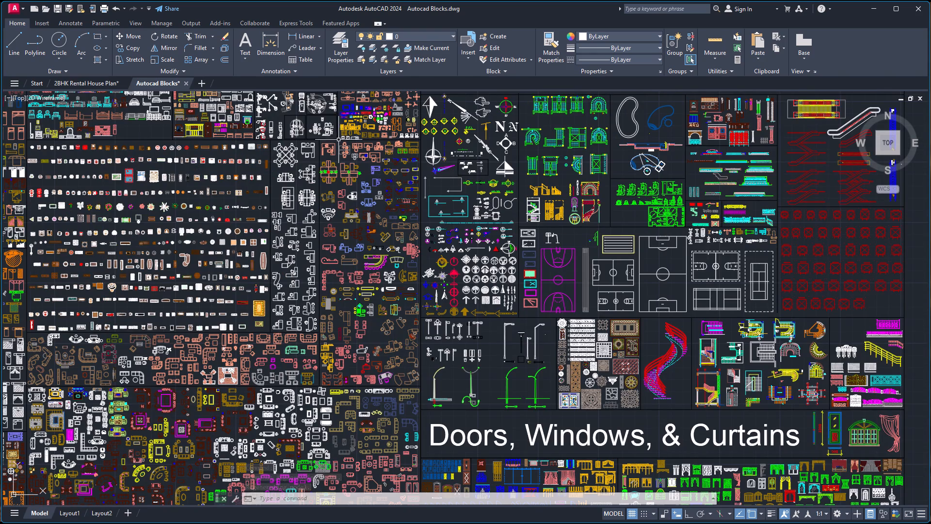
{"action": "scroll", "coordinate": [219, 133], "scroll_direction": "up", "scroll_amount": 2}
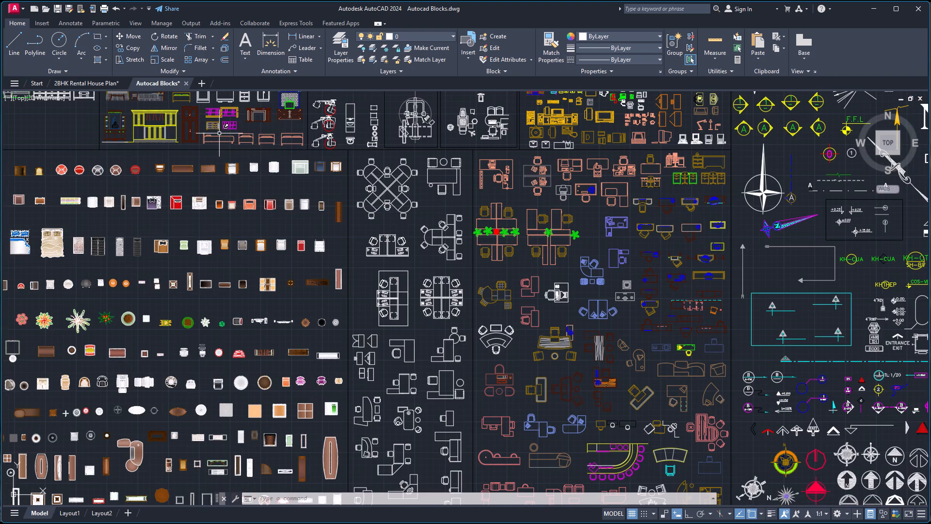
{"action": "scroll", "coordinate": [214, 141], "scroll_direction": "down", "scroll_amount": 2}
{"action": "scroll", "coordinate": [342, 133], "scroll_direction": "down", "scroll_amount": 3}
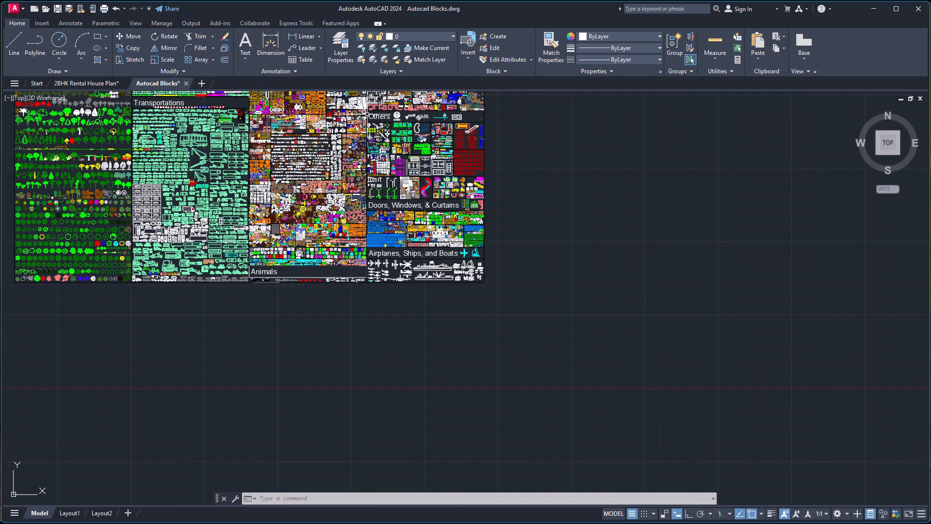
{"action": "scroll", "coordinate": [362, 108], "scroll_direction": "down", "scroll_amount": 2}
{"action": "scroll", "coordinate": [344, 90], "scroll_direction": "up", "scroll_amount": 3}
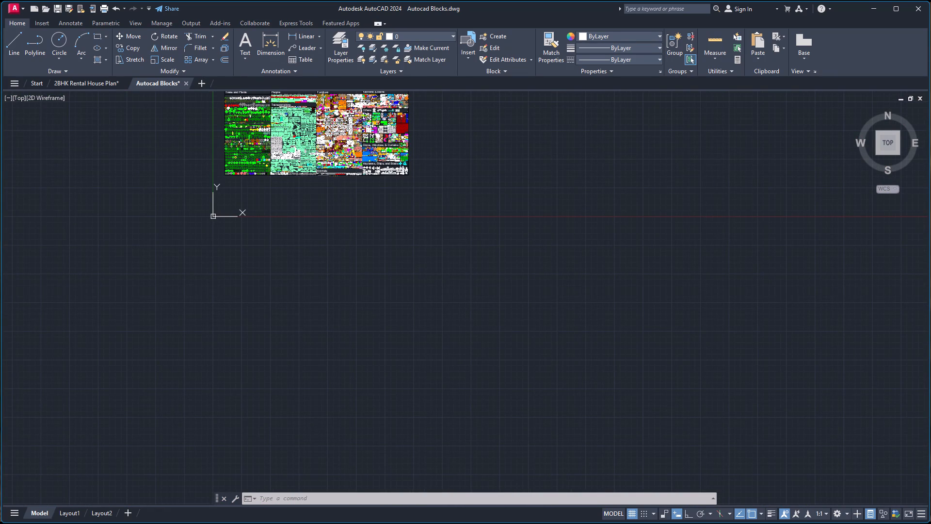
{"action": "scroll", "coordinate": [360, 95], "scroll_direction": "up", "scroll_amount": 2}
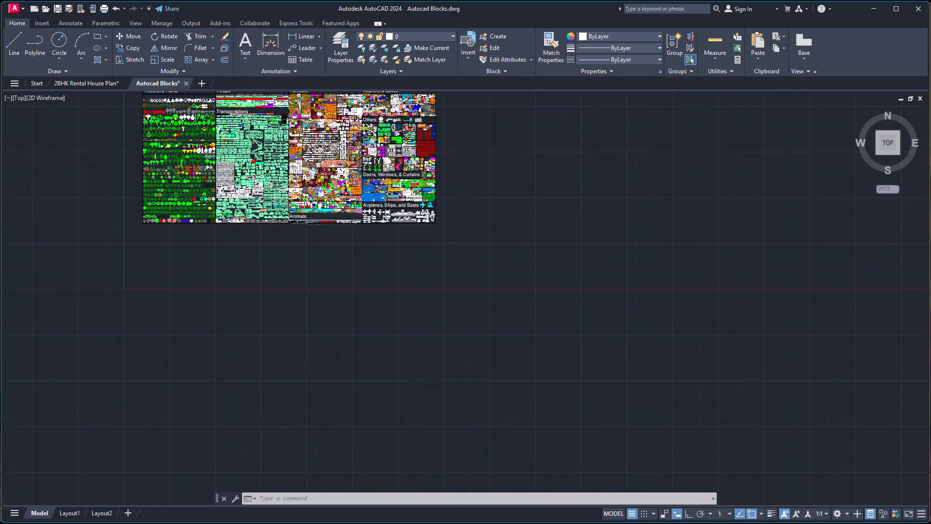
{"action": "scroll", "coordinate": [360, 95], "scroll_direction": "up", "scroll_amount": 4}
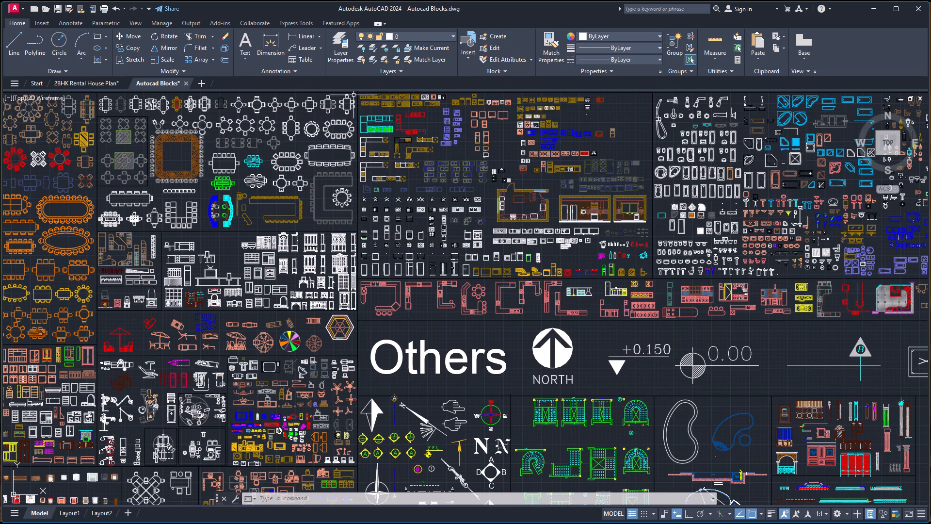
{"action": "scroll", "coordinate": [260, 126], "scroll_direction": "down", "scroll_amount": 4}
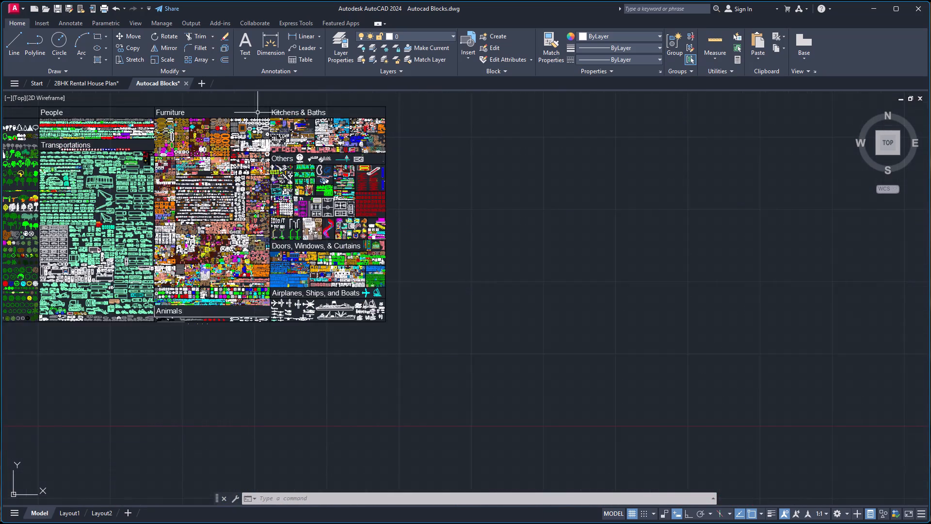
{"action": "scroll", "coordinate": [310, 119], "scroll_direction": "up", "scroll_amount": 4}
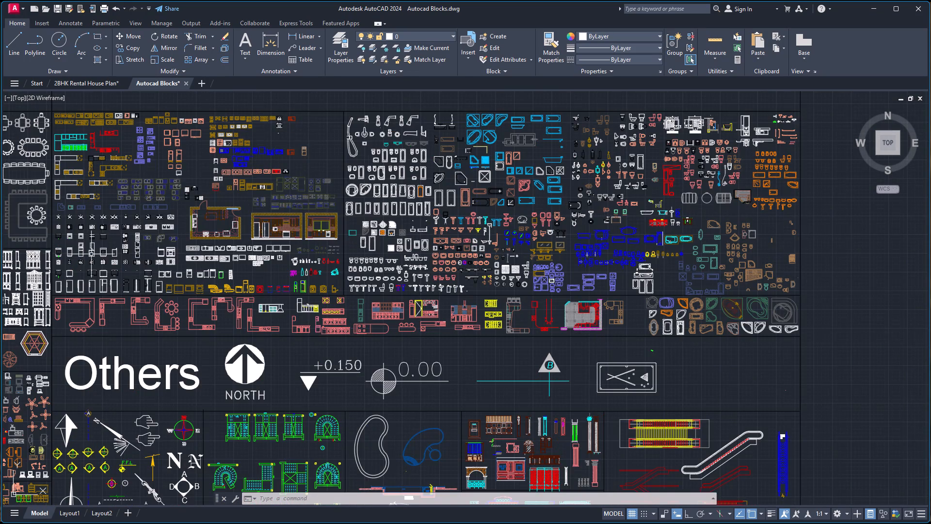
{"action": "scroll", "coordinate": [89, 254], "scroll_direction": "up", "scroll_amount": 2}
{"action": "scroll", "coordinate": [102, 217], "scroll_direction": "up", "scroll_amount": 2}
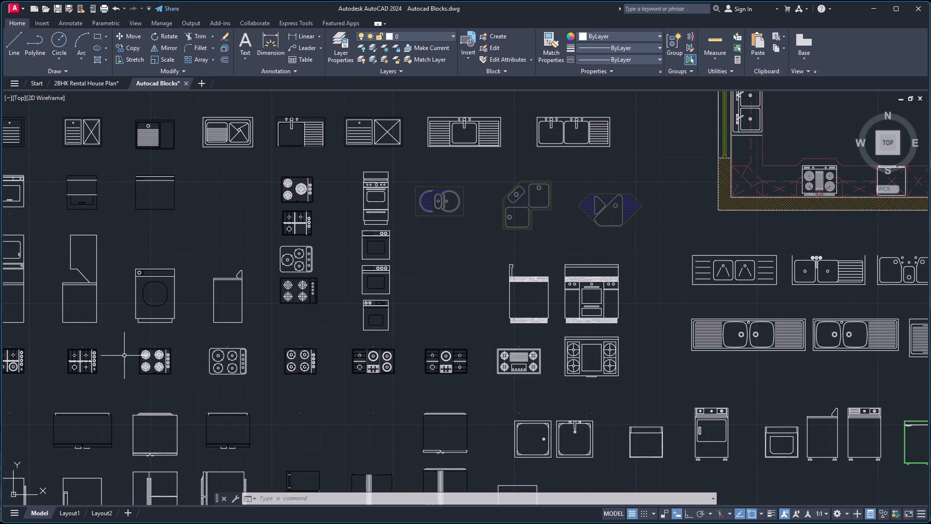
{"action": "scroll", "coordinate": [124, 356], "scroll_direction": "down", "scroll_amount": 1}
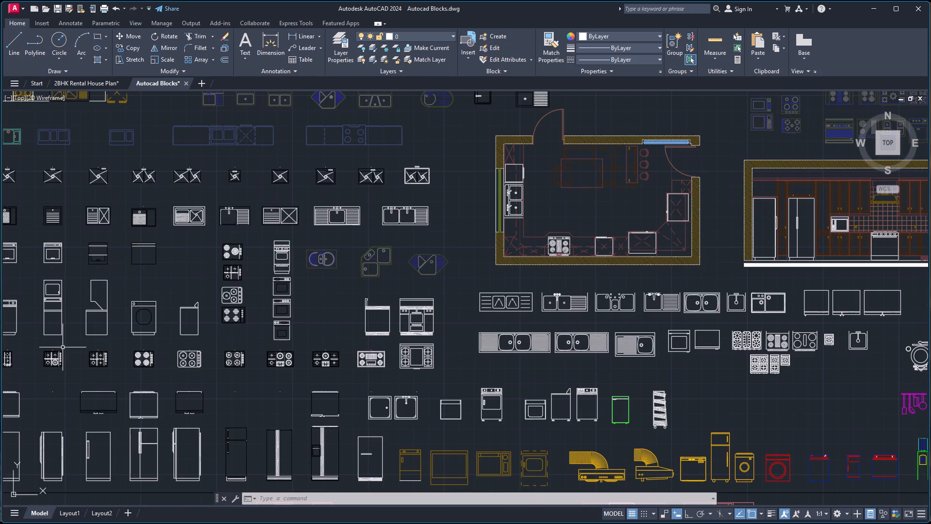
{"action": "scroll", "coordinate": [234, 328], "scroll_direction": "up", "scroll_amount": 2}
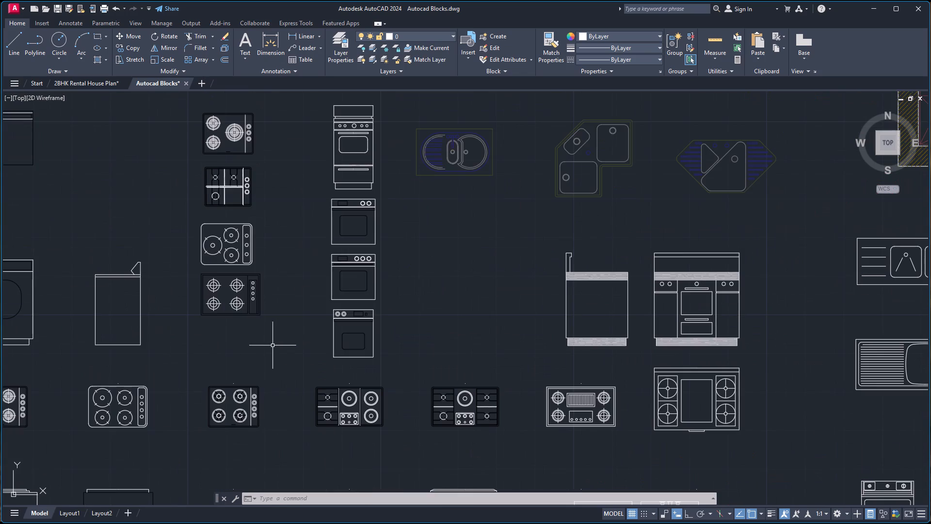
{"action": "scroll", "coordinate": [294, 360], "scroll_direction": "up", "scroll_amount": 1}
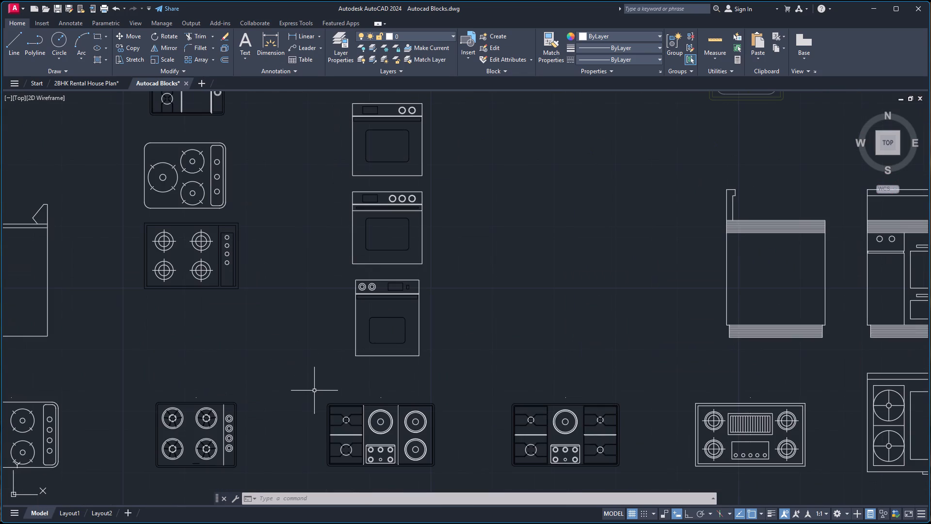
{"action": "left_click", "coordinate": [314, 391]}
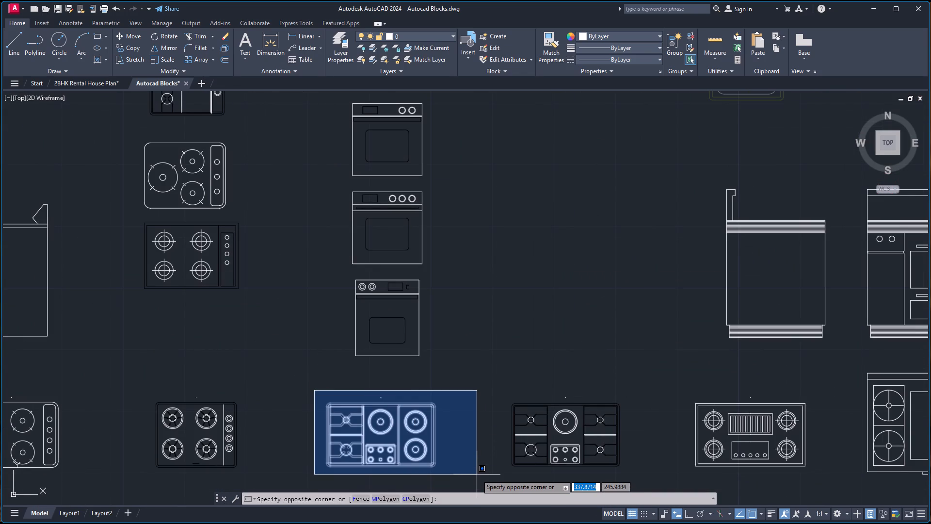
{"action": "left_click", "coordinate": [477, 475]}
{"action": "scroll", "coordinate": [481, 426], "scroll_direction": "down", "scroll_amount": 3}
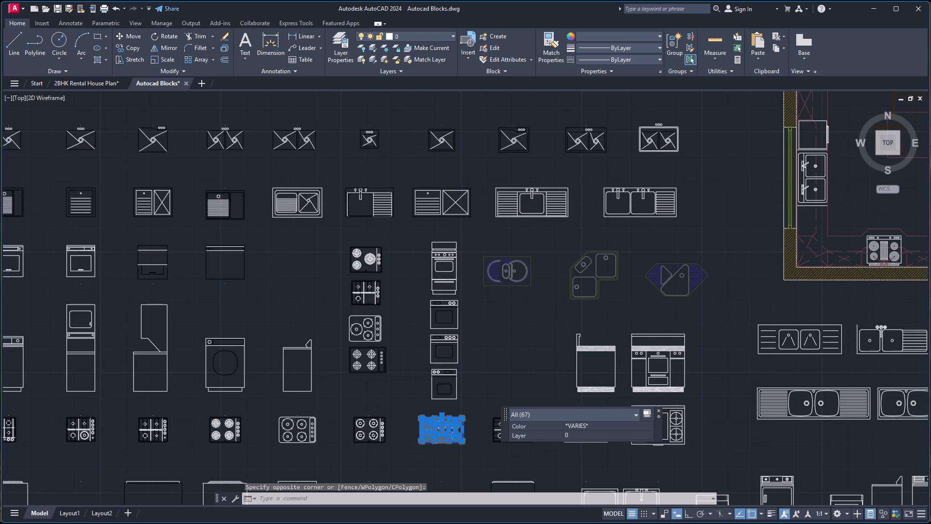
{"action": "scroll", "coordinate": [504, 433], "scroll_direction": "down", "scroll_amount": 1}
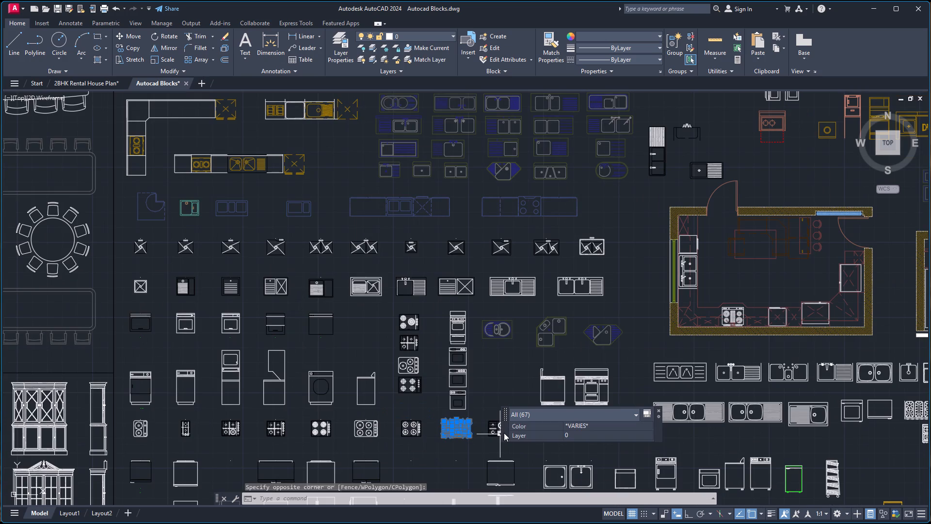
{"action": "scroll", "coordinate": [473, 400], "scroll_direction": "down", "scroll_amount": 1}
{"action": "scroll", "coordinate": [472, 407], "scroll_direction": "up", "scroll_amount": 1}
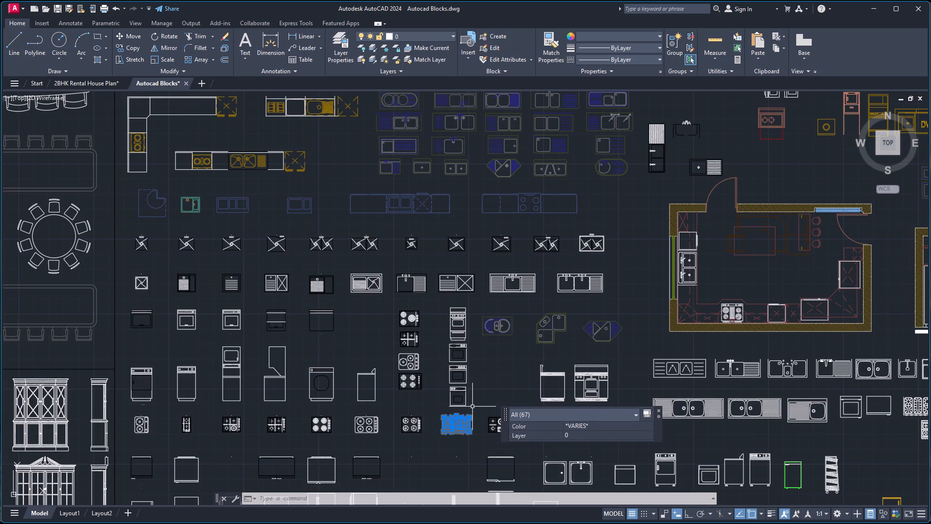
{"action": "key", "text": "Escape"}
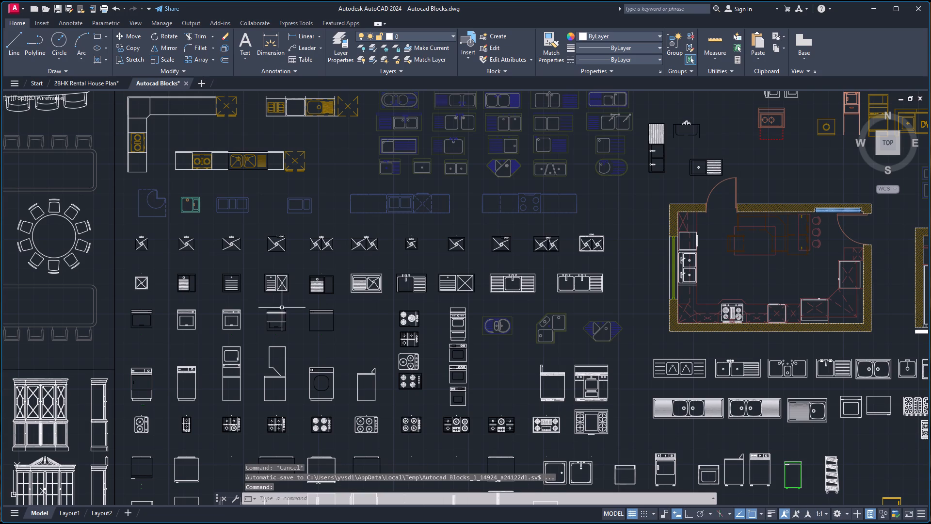
Copy the small two-burner cooktop from the Autocad Blocks drawing and paste it beside the 2BHK Rental House Plan.
{"action": "scroll", "coordinate": [107, 409], "scroll_direction": "up", "scroll_amount": 3}
{"action": "scroll", "coordinate": [221, 436], "scroll_direction": "down", "scroll_amount": 1}
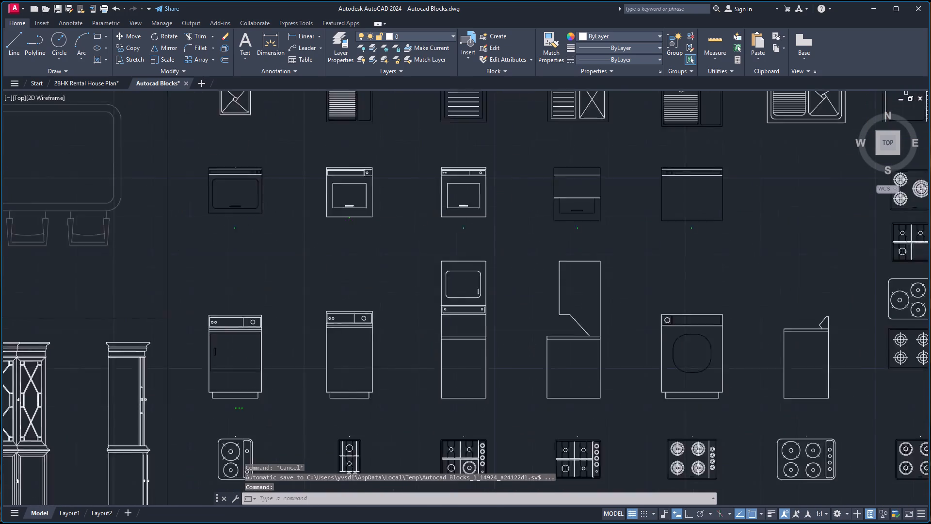
{"action": "scroll", "coordinate": [221, 434], "scroll_direction": "down", "scroll_amount": 1}
{"action": "scroll", "coordinate": [210, 435], "scroll_direction": "up", "scroll_amount": 2}
{"action": "left_click", "coordinate": [214, 431]}
{"action": "scroll", "coordinate": [274, 457], "scroll_direction": "down", "scroll_amount": 2}
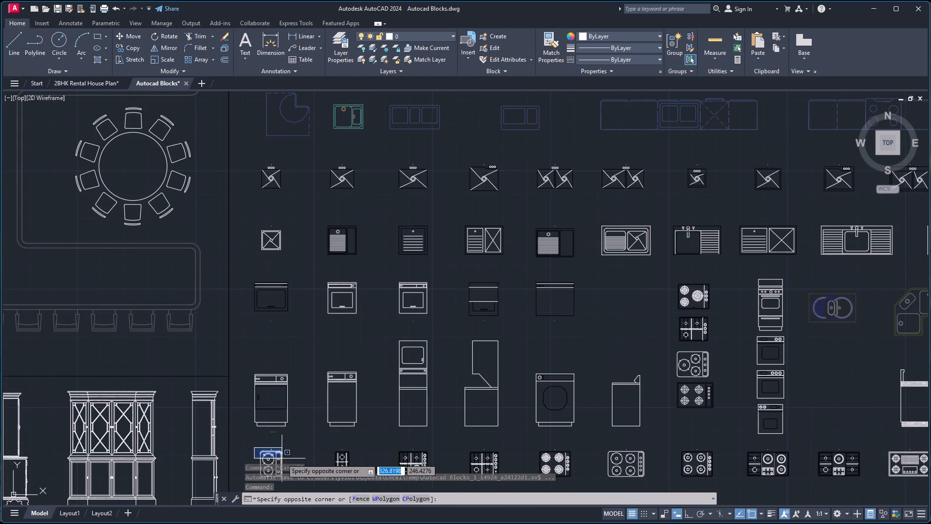
{"action": "left_click", "coordinate": [284, 481]}
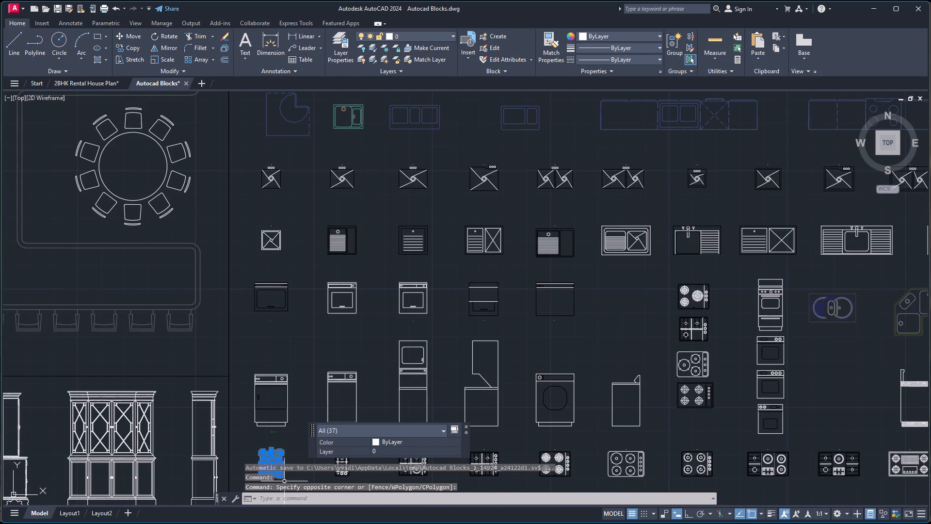
{"action": "key", "text": "ctrl+c"}
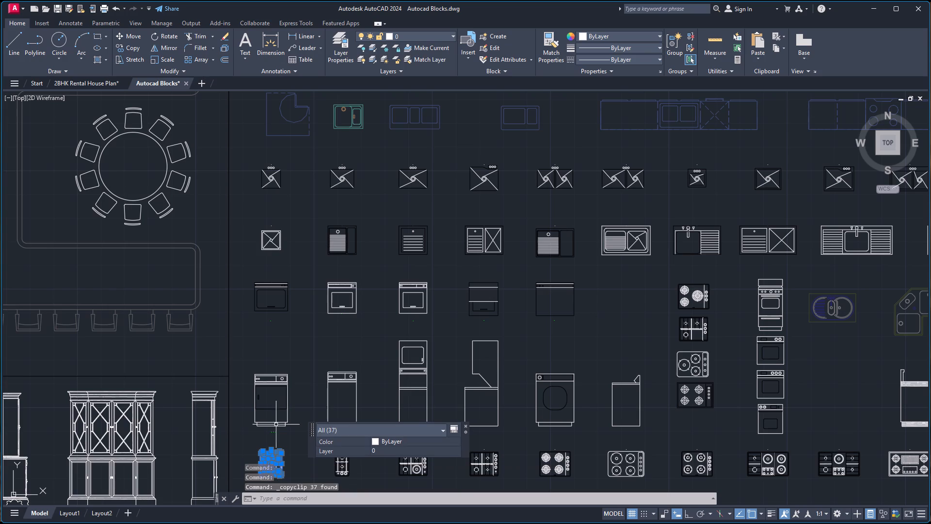
{"action": "left_click", "coordinate": [71, 82]}
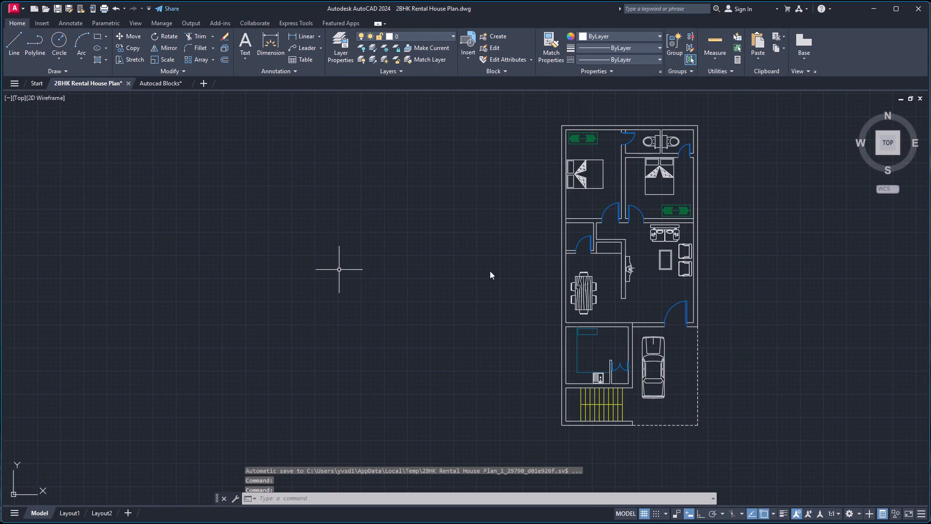
{"action": "left_click", "coordinate": [452, 287]}
{"action": "left_click", "coordinate": [455, 287]}
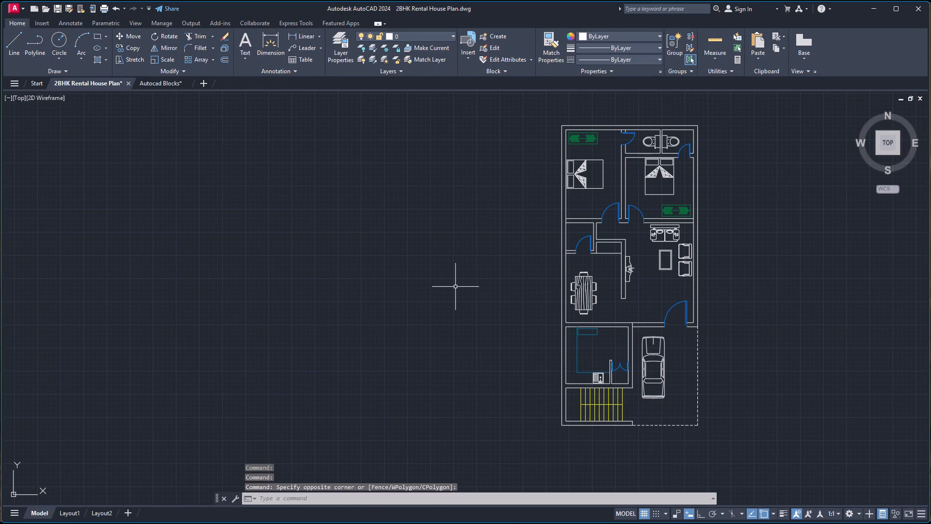
{"action": "key", "text": "ctrl+v"}
{"action": "left_click", "coordinate": [479, 290]}
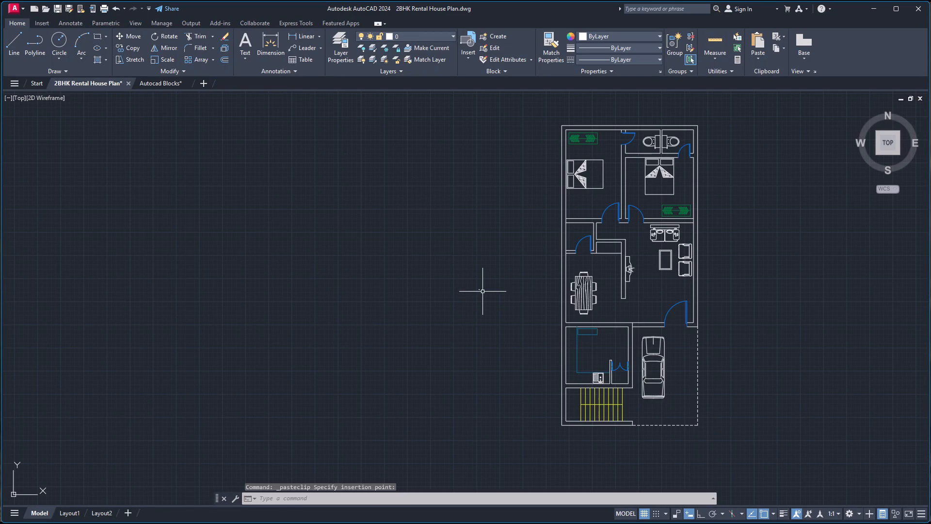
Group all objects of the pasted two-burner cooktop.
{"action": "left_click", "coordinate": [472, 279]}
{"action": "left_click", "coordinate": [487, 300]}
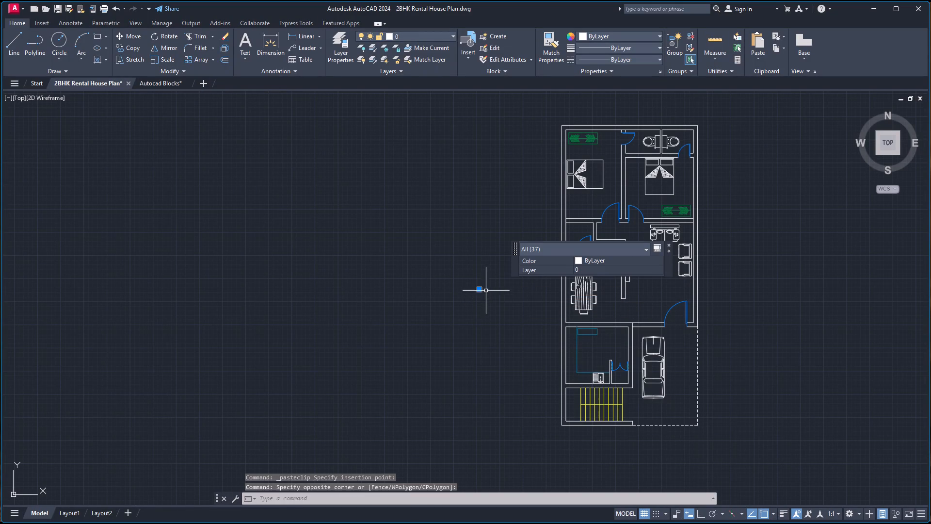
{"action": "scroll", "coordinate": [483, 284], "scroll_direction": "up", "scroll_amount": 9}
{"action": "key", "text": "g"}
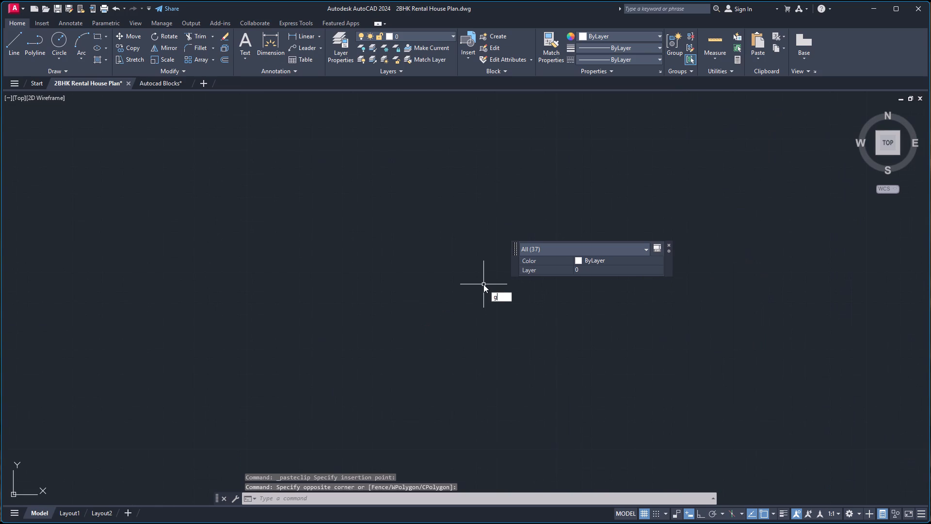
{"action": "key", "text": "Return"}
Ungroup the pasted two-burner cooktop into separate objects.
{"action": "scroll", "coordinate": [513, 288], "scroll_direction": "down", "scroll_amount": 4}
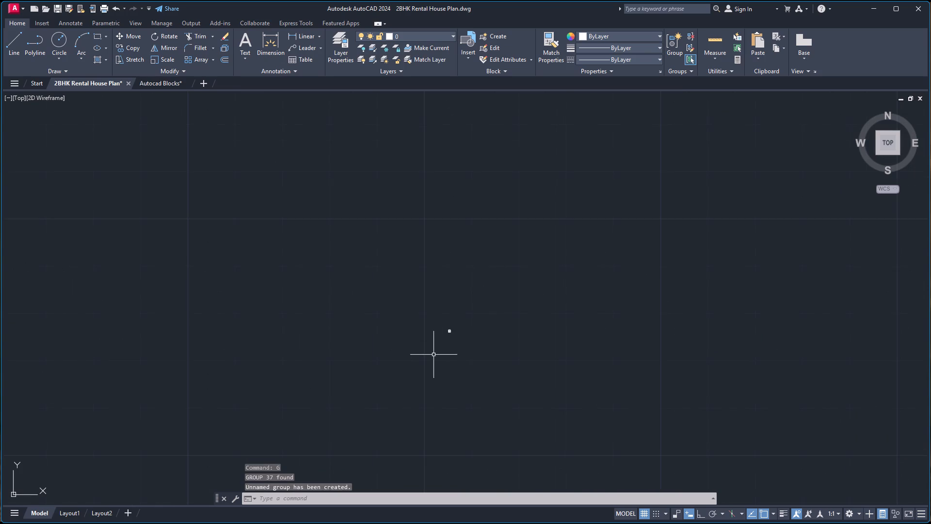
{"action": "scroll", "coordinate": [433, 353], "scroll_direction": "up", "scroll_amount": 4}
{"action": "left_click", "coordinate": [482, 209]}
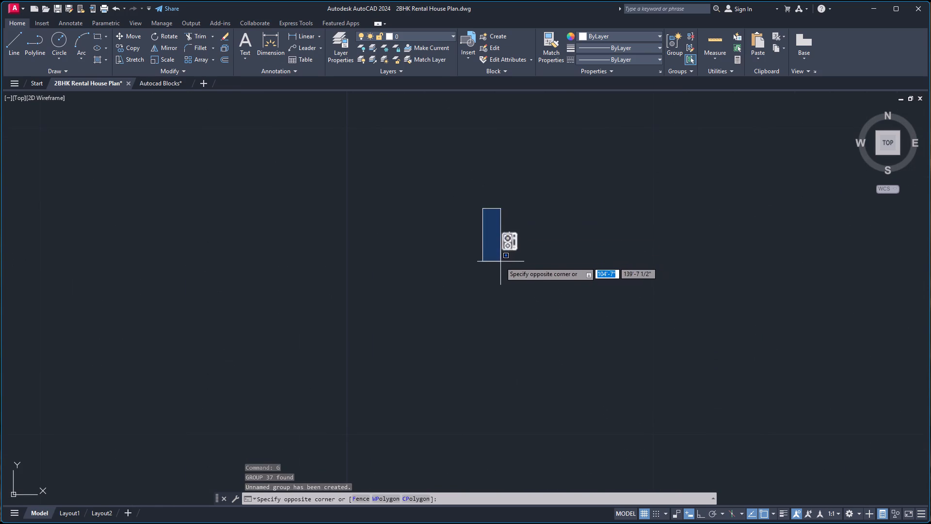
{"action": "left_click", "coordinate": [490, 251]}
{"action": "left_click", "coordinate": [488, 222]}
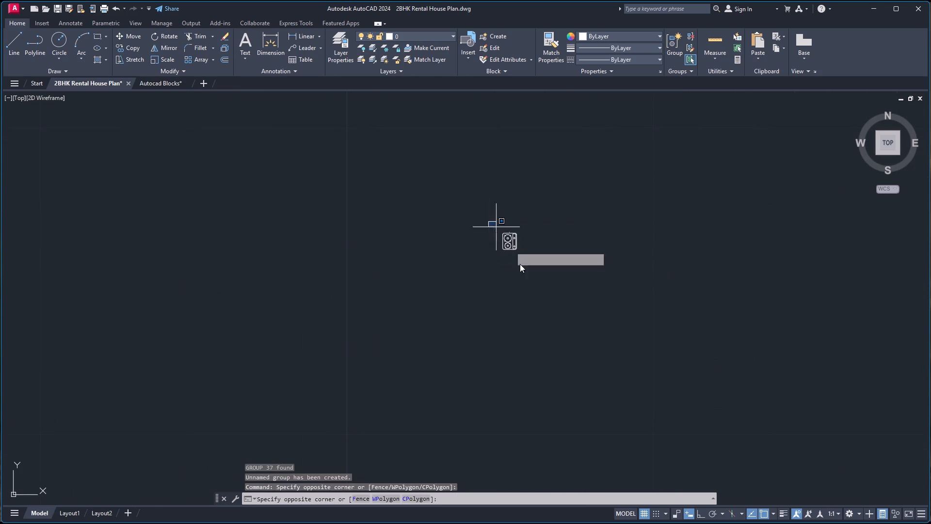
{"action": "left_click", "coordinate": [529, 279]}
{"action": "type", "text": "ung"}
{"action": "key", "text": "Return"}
Delete the stray point just above the middle of the cooktop's upper edge.
{"action": "scroll", "coordinate": [497, 225], "scroll_direction": "up", "scroll_amount": 1}
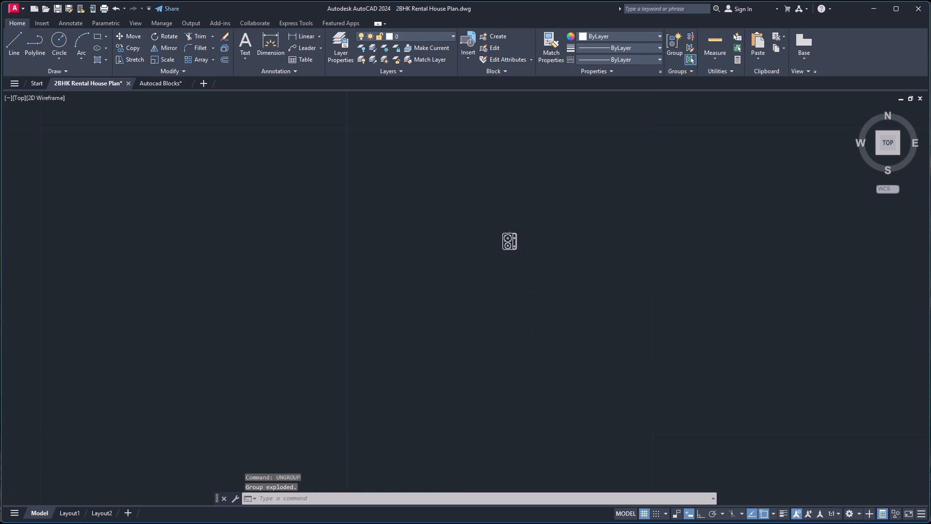
{"action": "scroll", "coordinate": [497, 225], "scroll_direction": "up", "scroll_amount": 3}
{"action": "scroll", "coordinate": [564, 280], "scroll_direction": "up", "scroll_amount": 1}
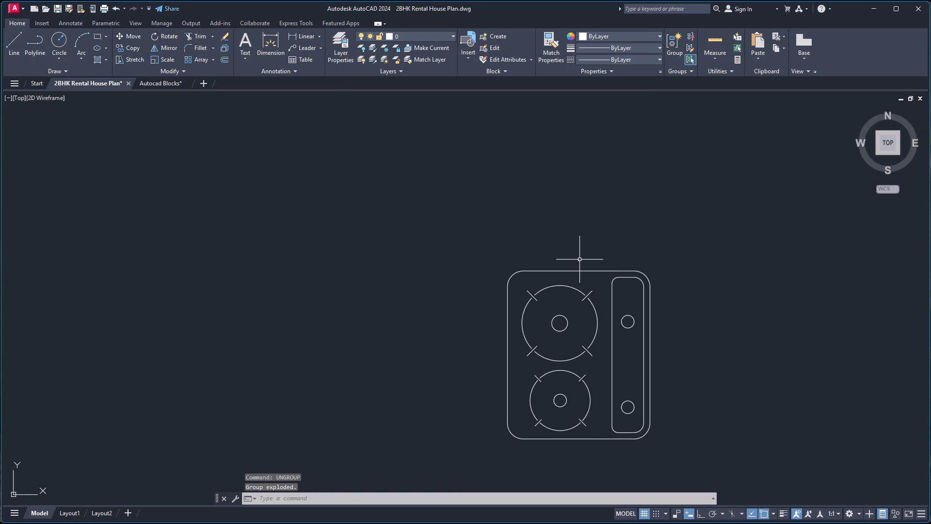
{"action": "left_click", "coordinate": [579, 260]}
{"action": "key", "text": "Delete"}
Group all the remaining objects of the two-burner cooktop.
{"action": "left_click", "coordinate": [481, 246]}
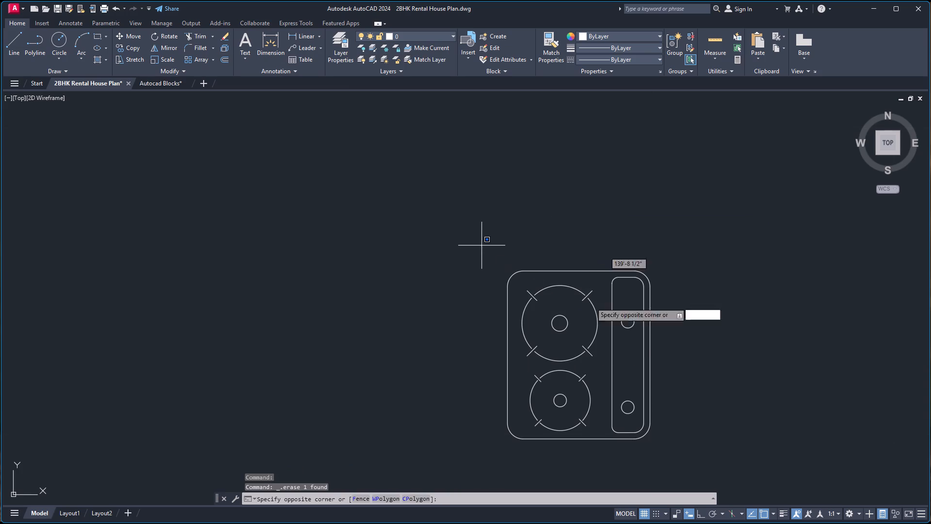
{"action": "left_click", "coordinate": [744, 444]}
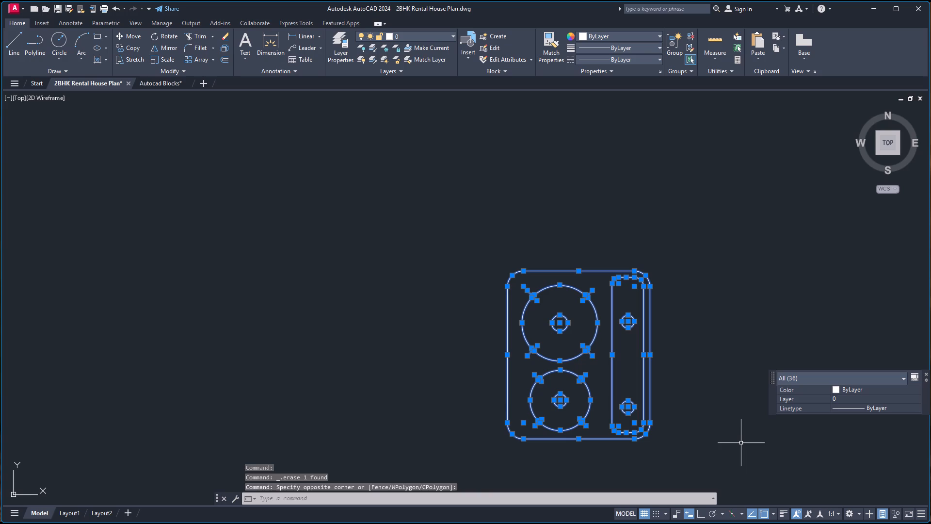
{"action": "key", "text": "g"}
{"action": "key", "text": "Return"}
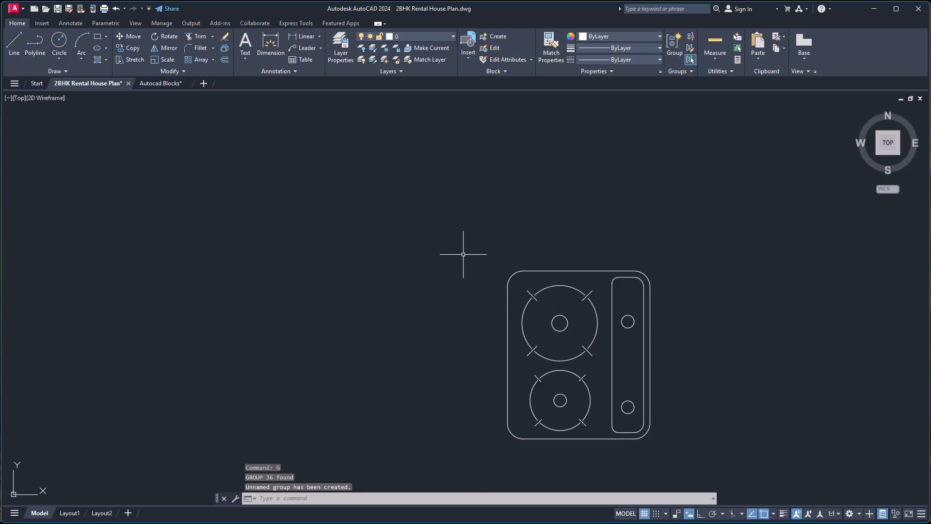
Scale the cooktop group up freehand about the midpoint of its left edge.
{"action": "left_click", "coordinate": [512, 276]}
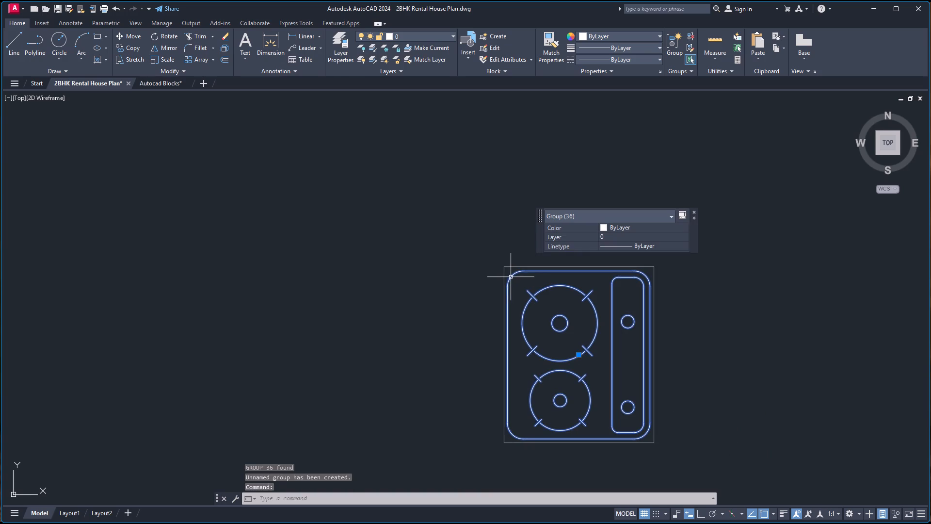
{"action": "type", "text": "sc"}
{"action": "key", "text": "Return"}
{"action": "left_click", "coordinate": [507, 361]}
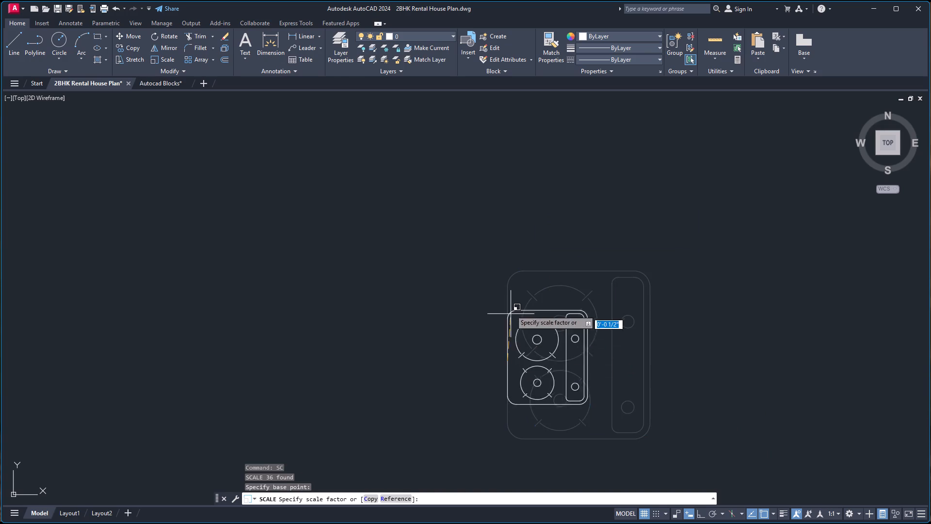
{"action": "left_click", "coordinate": [562, 253]}
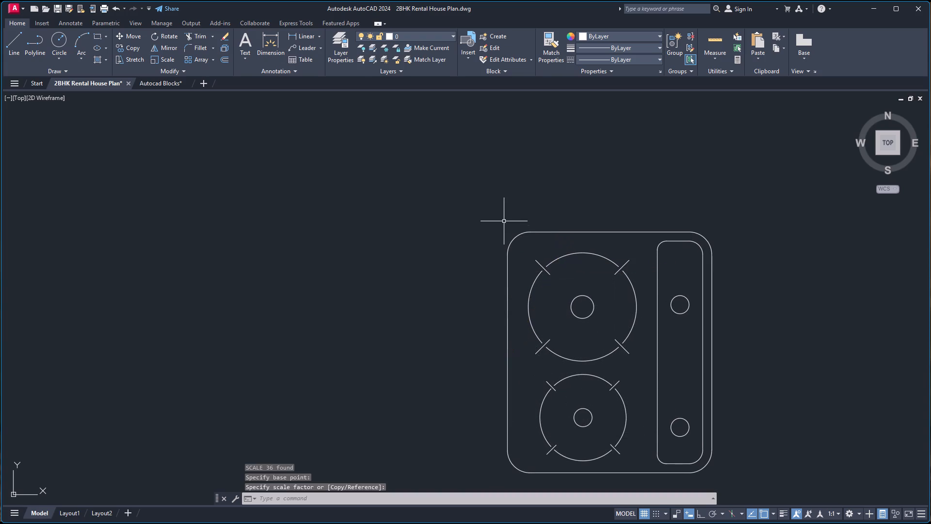
Rotate the cooktop 90° counterclockwise about its left-edge midpoint with Ortho on, so the knob strip lies above the burners.
{"action": "scroll", "coordinate": [505, 220], "scroll_direction": "down", "scroll_amount": 5}
{"action": "scroll", "coordinate": [504, 213], "scroll_direction": "up", "scroll_amount": 2}
{"action": "left_click", "coordinate": [495, 223]}
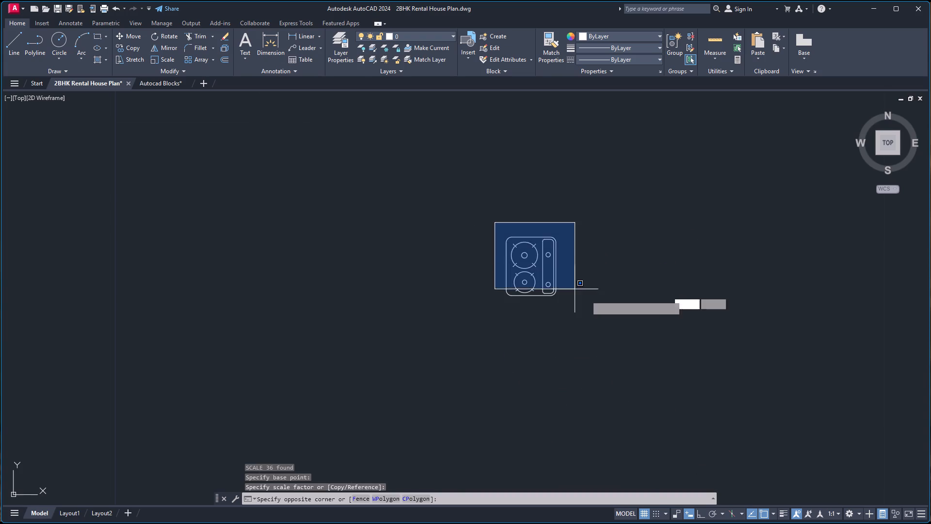
{"action": "left_click", "coordinate": [583, 311]}
{"action": "type", "text": "ro"}
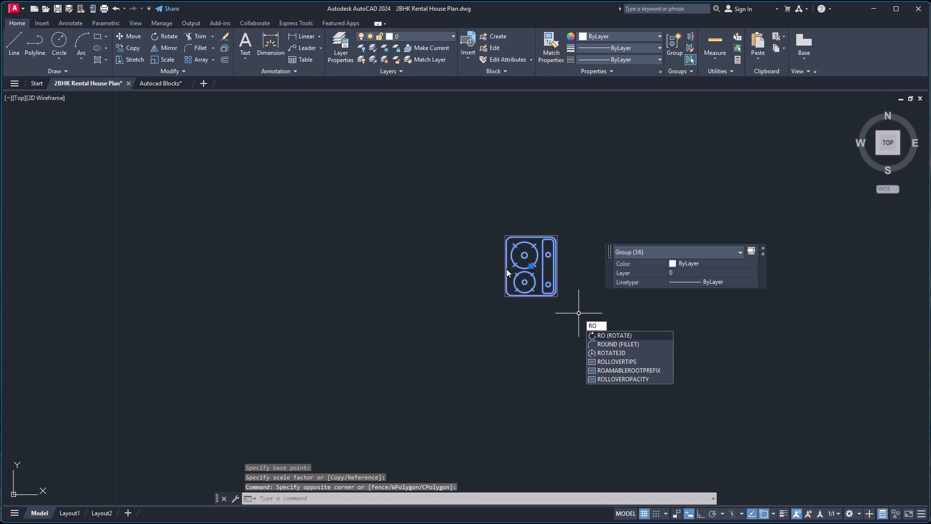
{"action": "key", "text": "Return"}
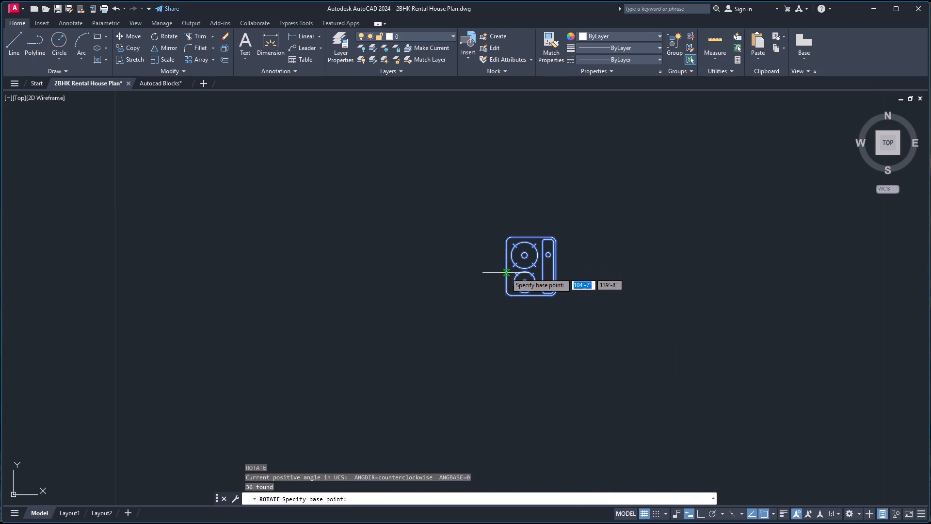
{"action": "left_click", "coordinate": [506, 270]}
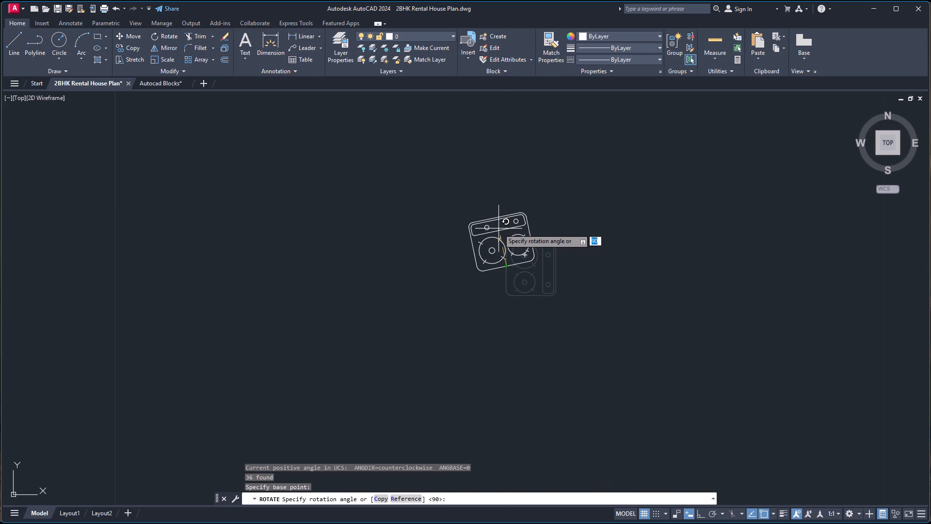
{"action": "key", "text": "F8"}
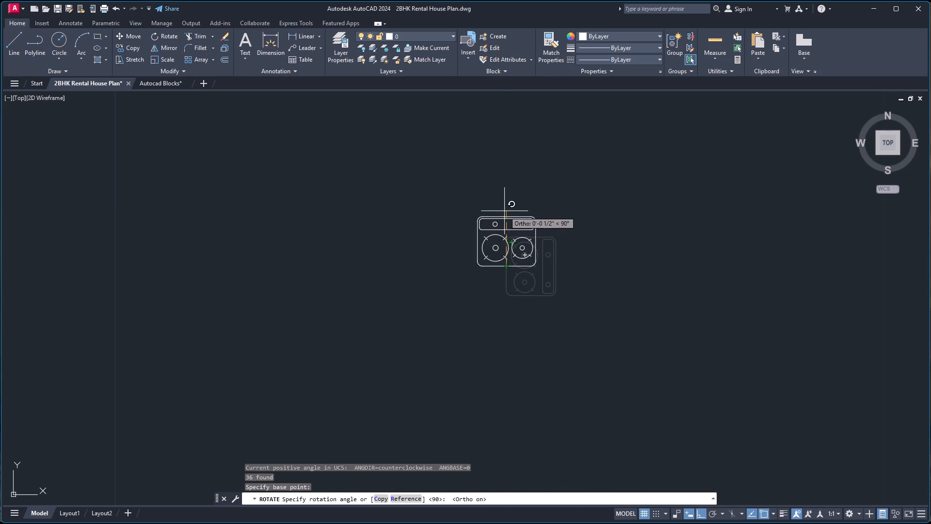
{"action": "left_click", "coordinate": [507, 202]}
Scale the cooktop group up freehand about the midpoint of its bottom edge, to a size comparable with the plan's furniture.
{"action": "left_click", "coordinate": [445, 203]}
{"action": "left_click", "coordinate": [563, 285]}
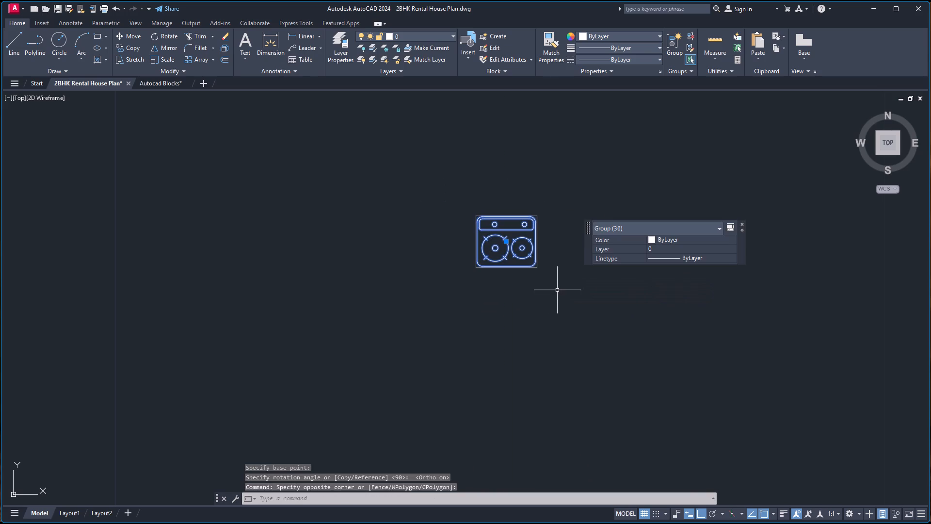
{"action": "key", "text": "s"}
{"action": "key", "text": "c"}
{"action": "key", "text": "Return"}
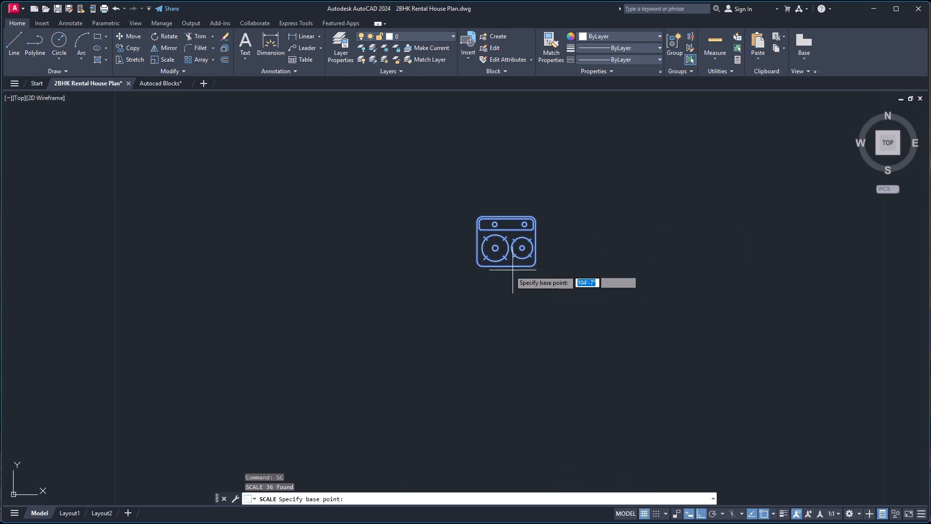
{"action": "left_click", "coordinate": [508, 267]}
{"action": "scroll", "coordinate": [530, 255], "scroll_direction": "down", "scroll_amount": 5}
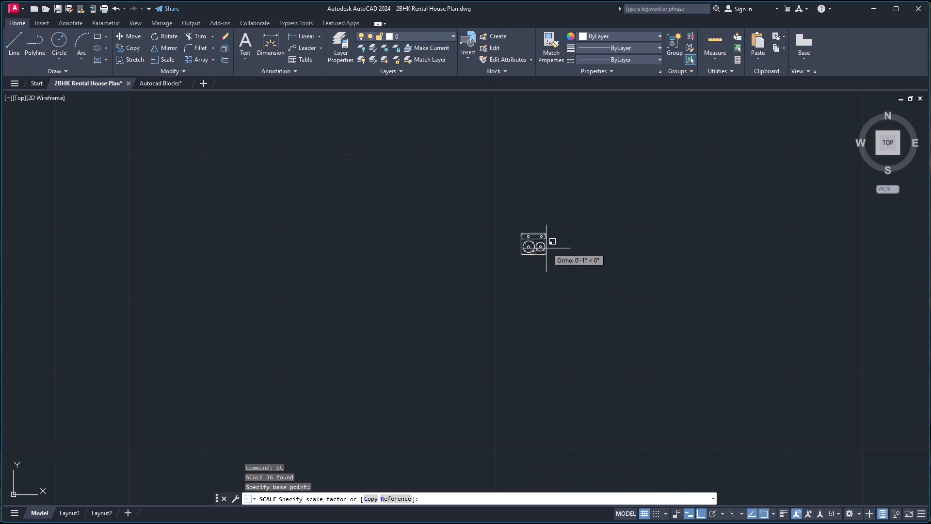
{"action": "scroll", "coordinate": [553, 247], "scroll_direction": "down", "scroll_amount": 6}
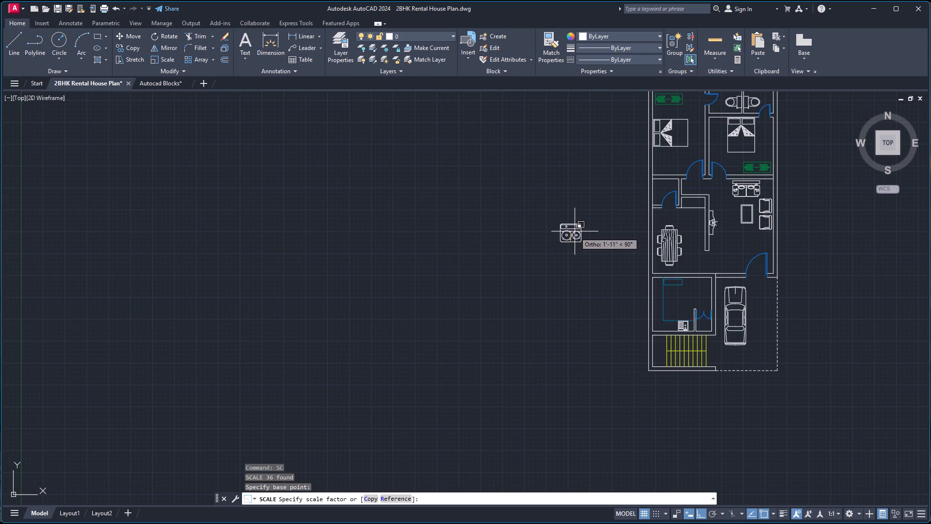
{"action": "left_click", "coordinate": [569, 233]}
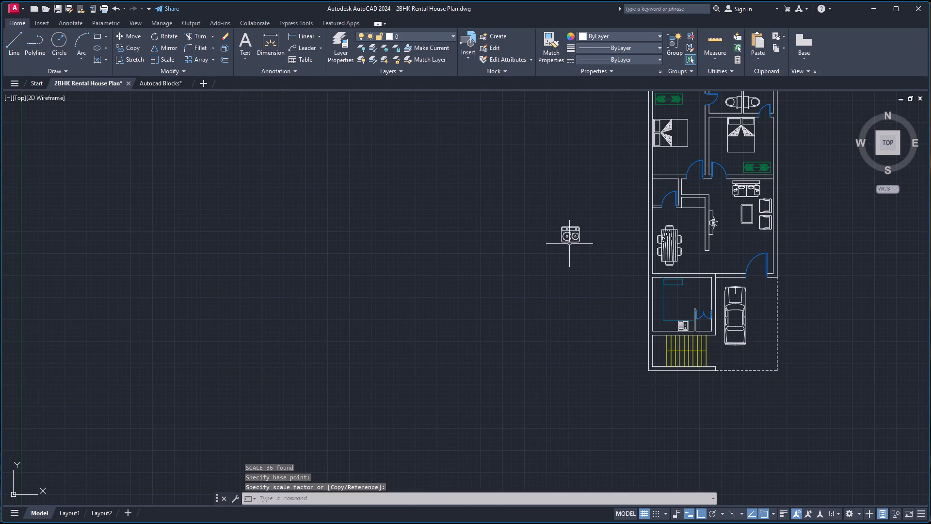
Move the cooktop by its bottom-edge midpoint onto the lower kitchen counter, just left of the sink, with Ortho off.
{"action": "left_click", "coordinate": [572, 238]}
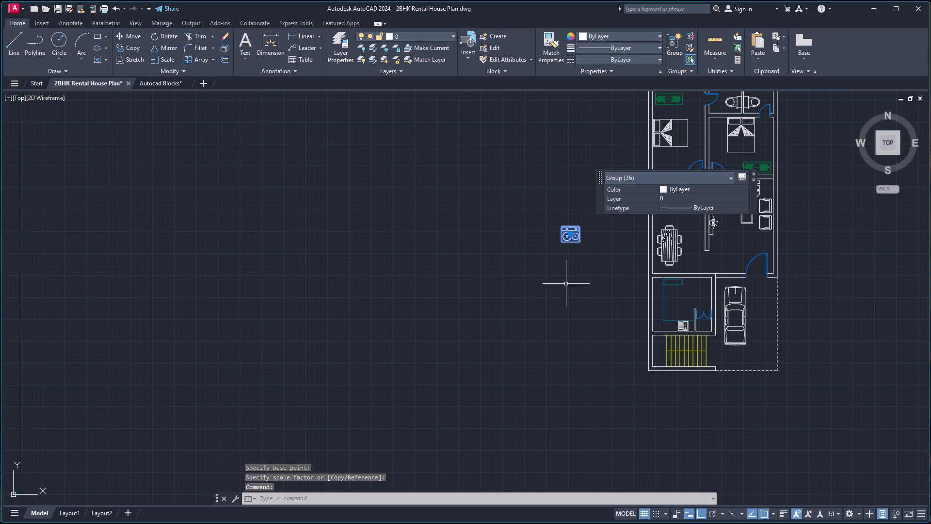
{"action": "key", "text": "m"}
{"action": "key", "text": "Return"}
{"action": "scroll", "coordinate": [570, 256], "scroll_direction": "up", "scroll_amount": 3}
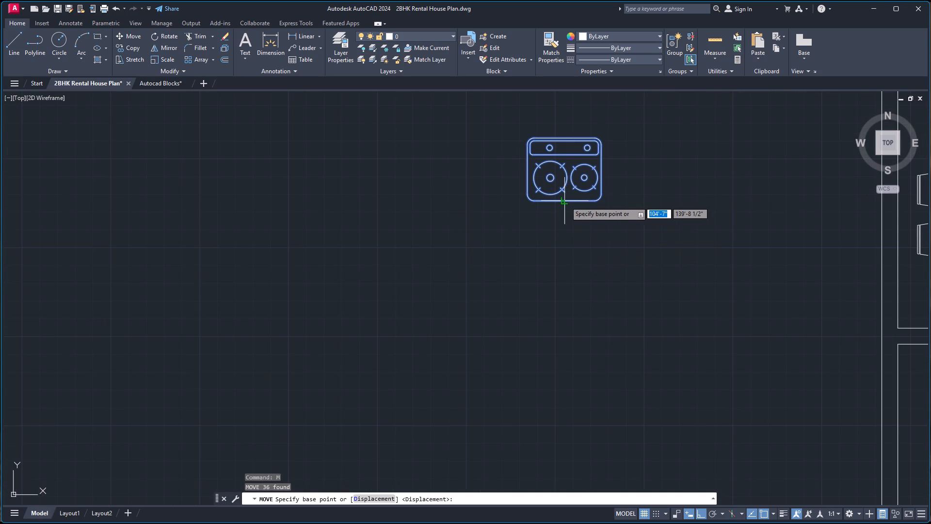
{"action": "left_click", "coordinate": [565, 201]}
{"action": "scroll", "coordinate": [634, 265], "scroll_direction": "down", "scroll_amount": 4}
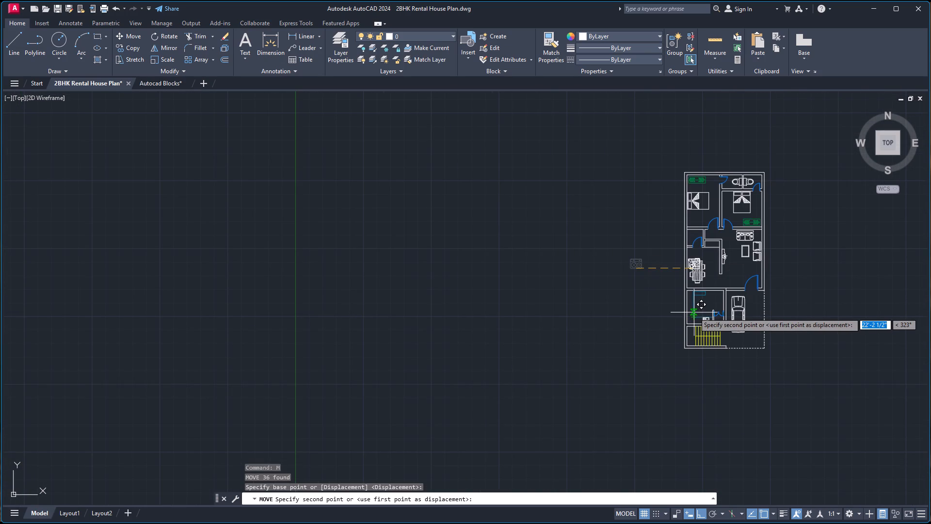
{"action": "key", "text": "F8"}
{"action": "scroll", "coordinate": [705, 326], "scroll_direction": "down", "scroll_amount": 1}
{"action": "scroll", "coordinate": [705, 324], "scroll_direction": "up", "scroll_amount": 2}
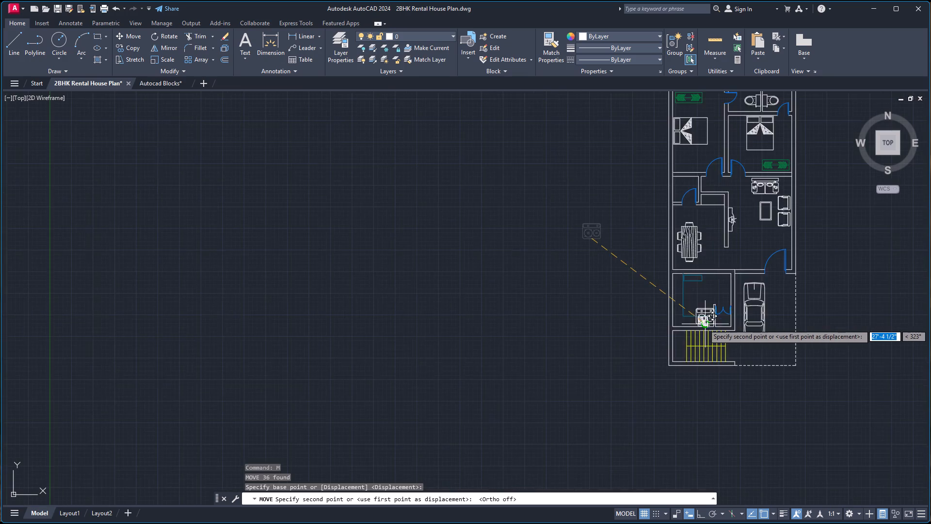
{"action": "scroll", "coordinate": [703, 324], "scroll_direction": "up", "scroll_amount": 4}
{"action": "scroll", "coordinate": [626, 335], "scroll_direction": "up", "scroll_amount": 3}
{"action": "scroll", "coordinate": [595, 339], "scroll_direction": "down", "scroll_amount": 2}
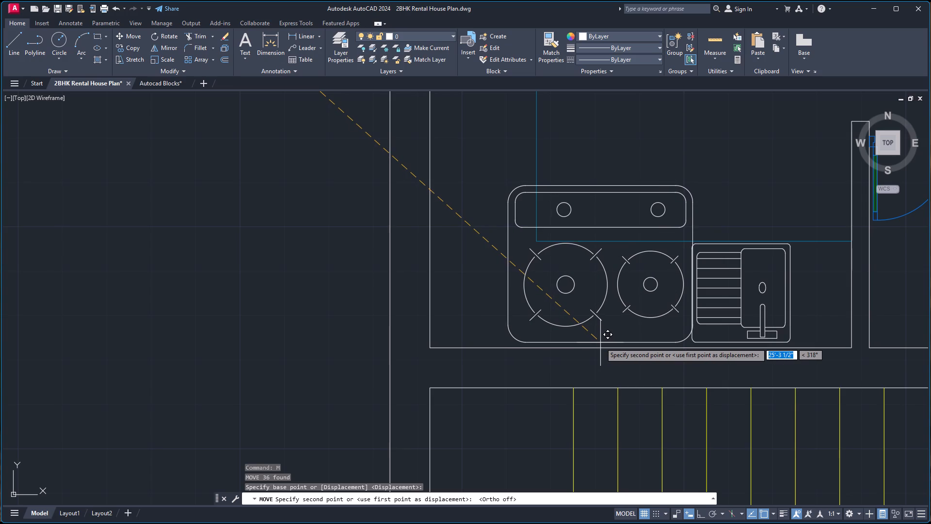
{"action": "scroll", "coordinate": [600, 343], "scroll_direction": "up", "scroll_amount": 2}
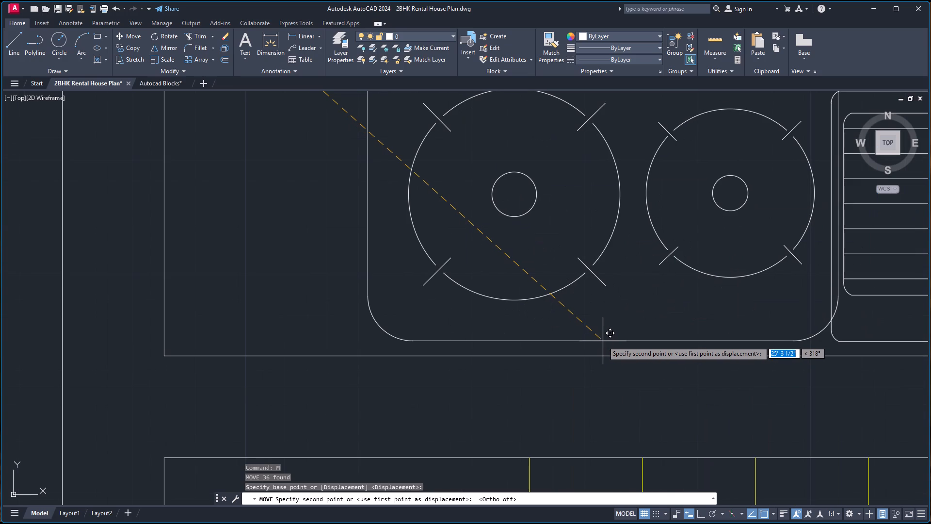
{"action": "left_click", "coordinate": [603, 341]}
Scale the cooktop down freehand about its bottom-edge midpoint so it fits within the kitchen counter's depth beside the sink.
{"action": "scroll", "coordinate": [602, 289], "scroll_direction": "down", "scroll_amount": 3}
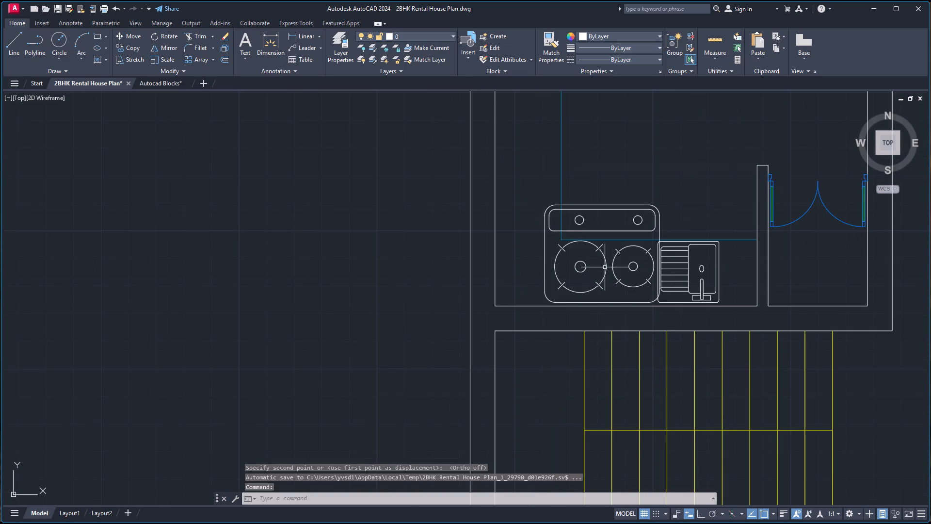
{"action": "left_click", "coordinate": [605, 303]}
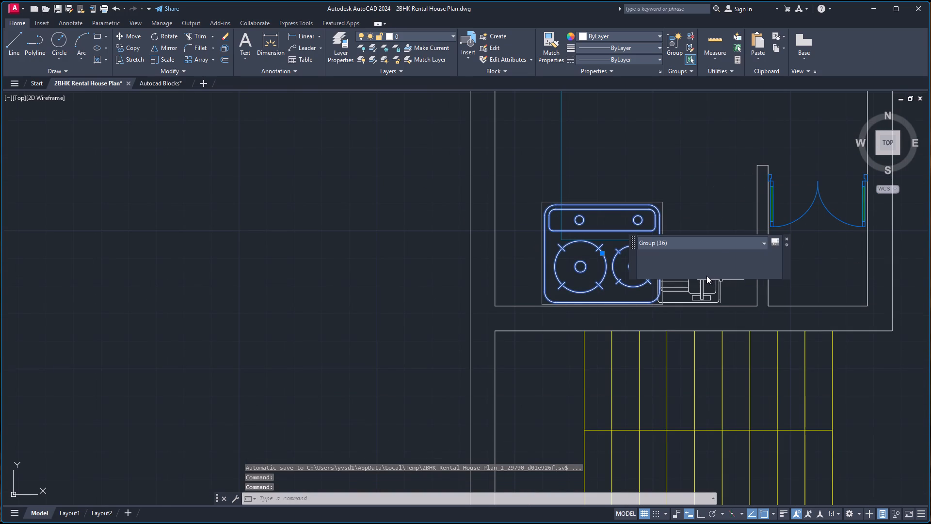
{"action": "type", "text": "sc"}
{"action": "key", "text": "Return"}
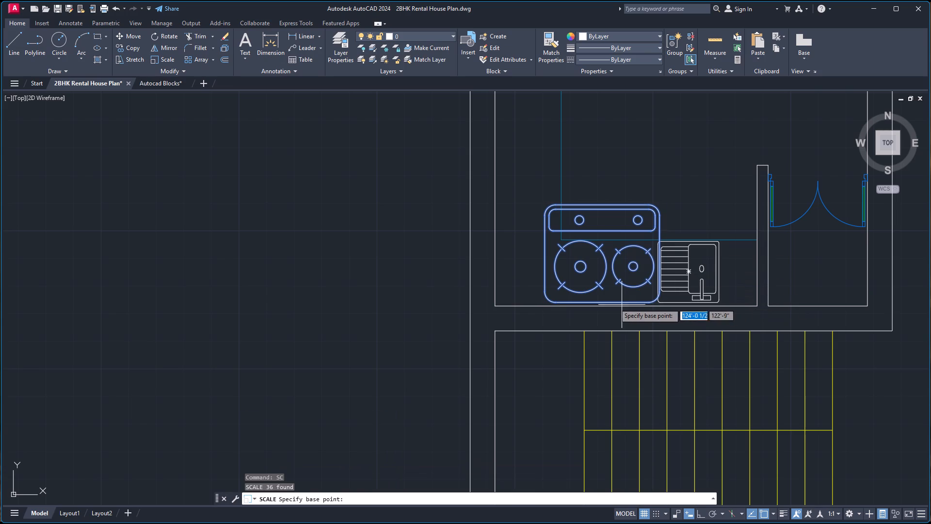
{"action": "left_click", "coordinate": [600, 301]}
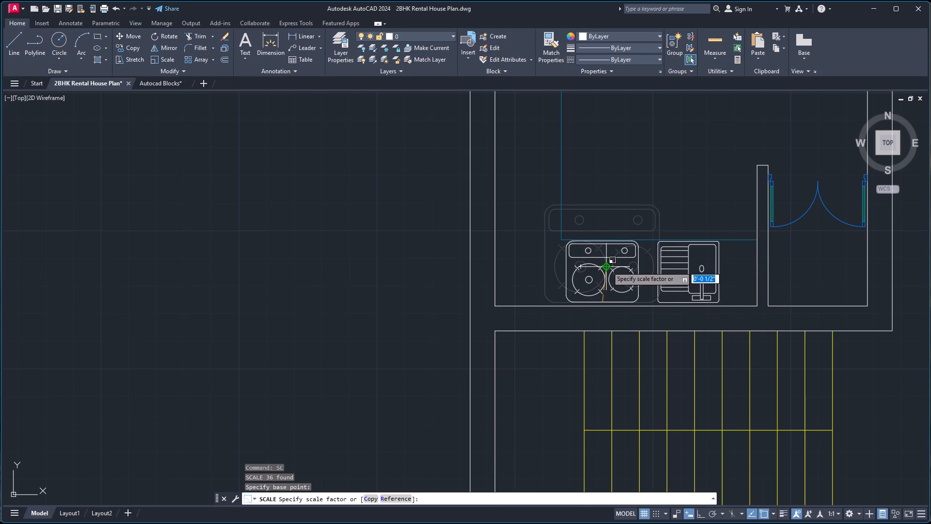
{"action": "scroll", "coordinate": [609, 270], "scroll_direction": "up", "scroll_amount": 2}
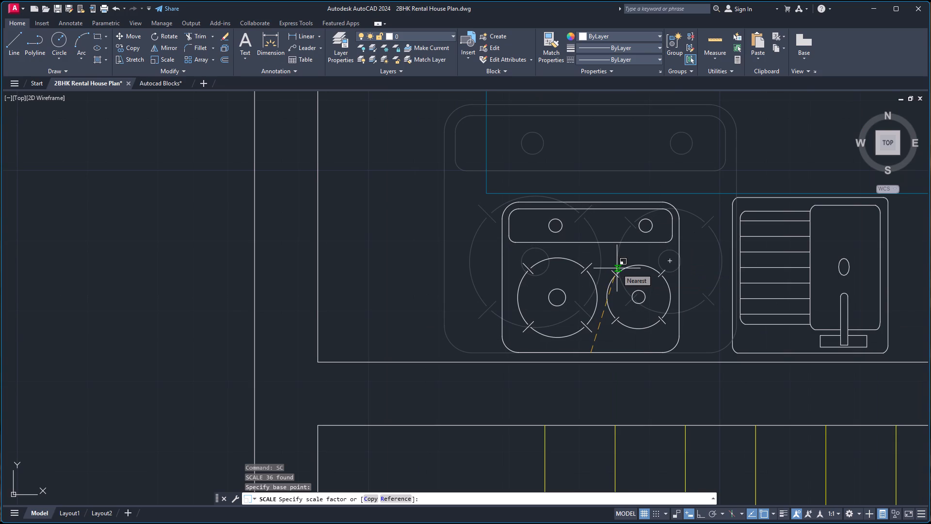
{"action": "left_click", "coordinate": [618, 266]}
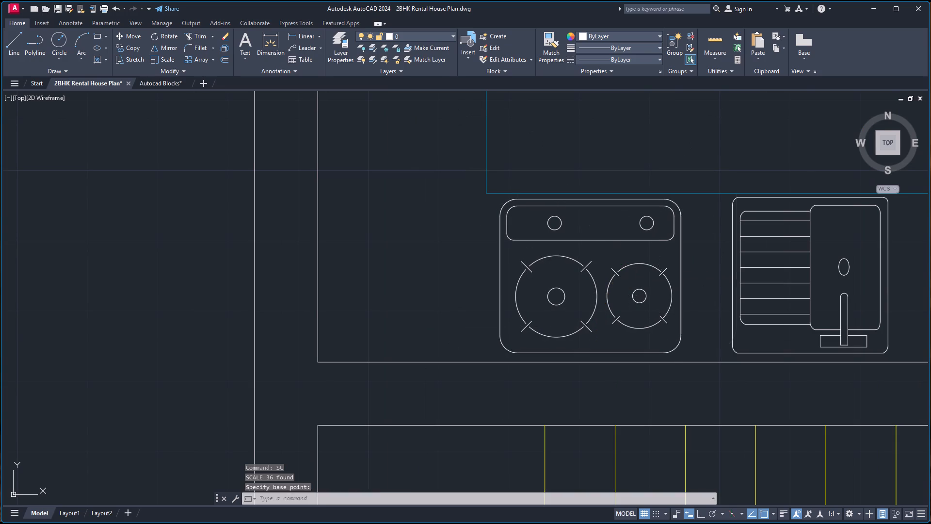
Examine the furnished house plan as a whole, from the kitchen and stairs up to the bedrooms.
{"action": "scroll", "coordinate": [662, 218], "scroll_direction": "down", "scroll_amount": 3}
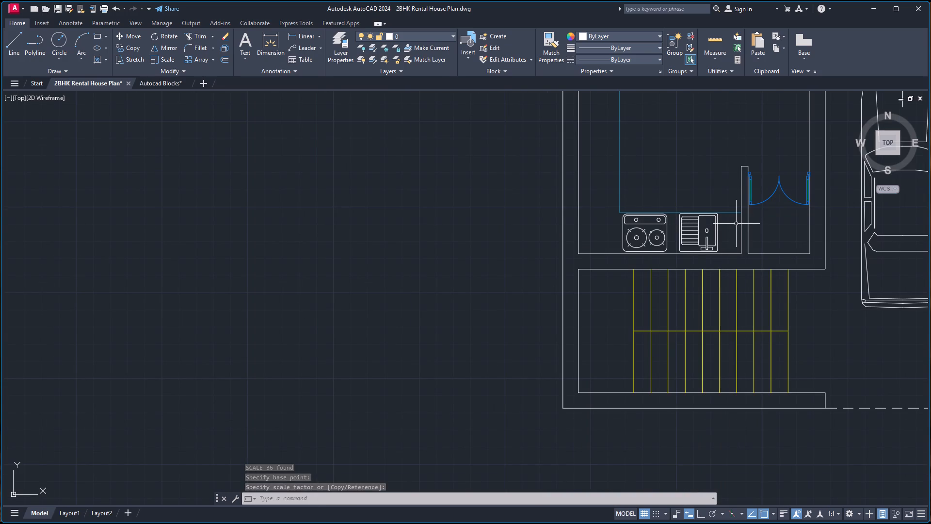
{"action": "scroll", "coordinate": [736, 224], "scroll_direction": "down", "scroll_amount": 1}
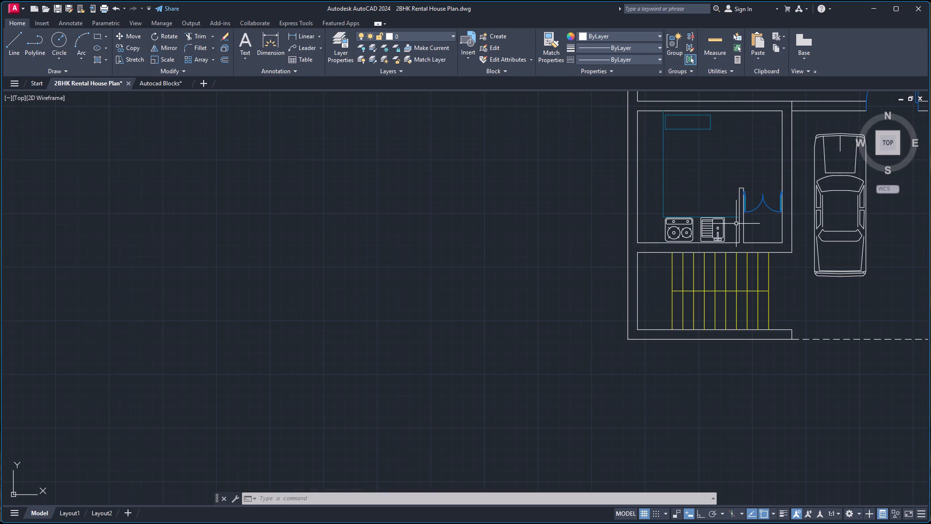
{"action": "scroll", "coordinate": [738, 220], "scroll_direction": "down", "scroll_amount": 3}
{"action": "scroll", "coordinate": [818, 142], "scroll_direction": "down", "scroll_amount": 1}
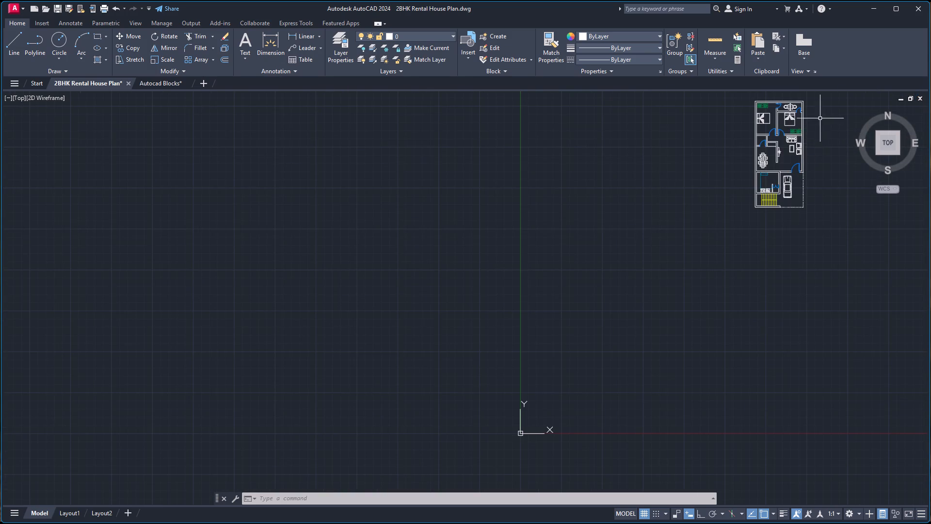
{"action": "scroll", "coordinate": [817, 116], "scroll_direction": "up", "scroll_amount": 2}
{"action": "scroll", "coordinate": [801, 120], "scroll_direction": "down", "scroll_amount": 3}
{"action": "scroll", "coordinate": [805, 103], "scroll_direction": "up", "scroll_amount": 4}
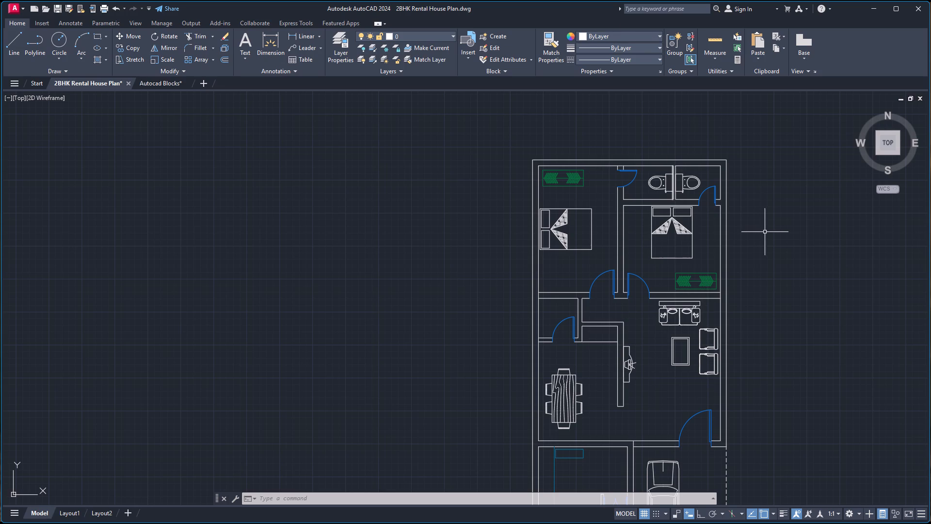
{"action": "scroll", "coordinate": [769, 237], "scroll_direction": "down", "scroll_amount": 2}
{"action": "scroll", "coordinate": [824, 291], "scroll_direction": "up", "scroll_amount": 1}
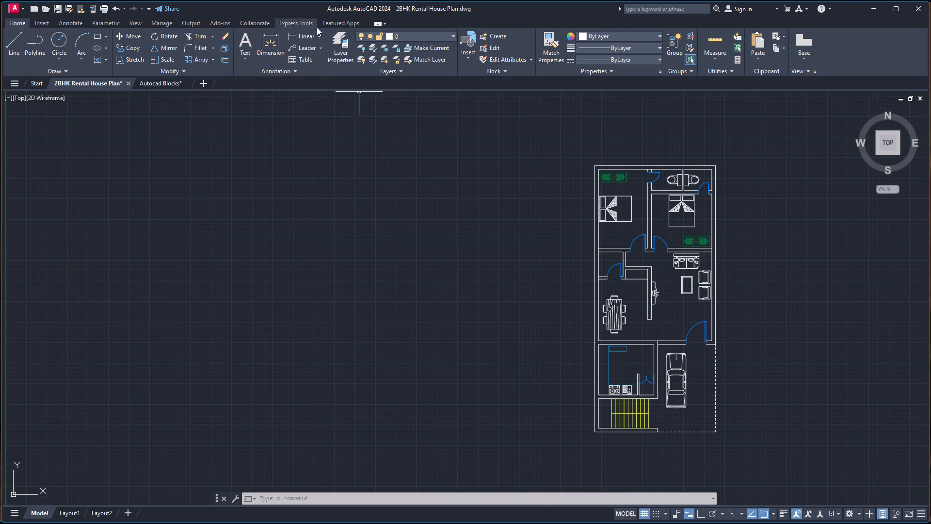
Create a new layer named Windows.
{"action": "left_click", "coordinate": [344, 41]}
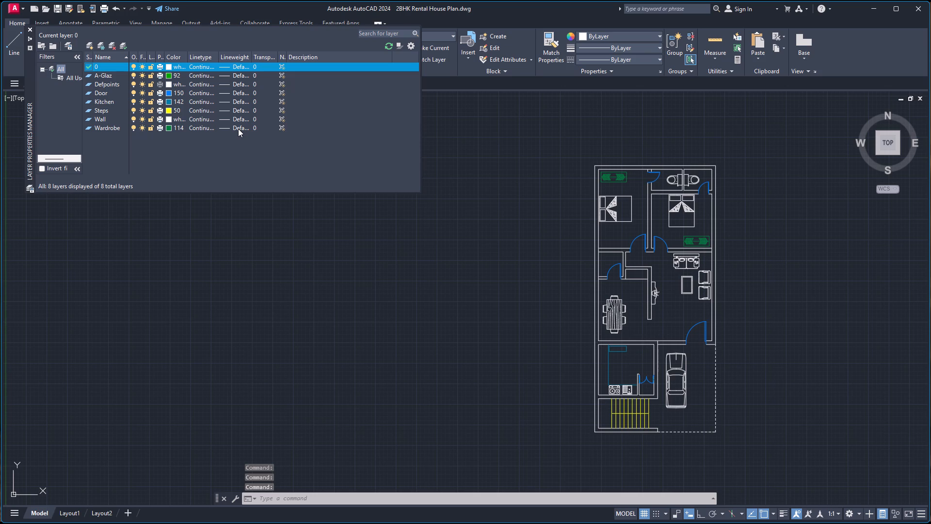
{"action": "key", "text": "shift+w"}
{"action": "type", "text": "indows"}
{"action": "left_click", "coordinate": [145, 170]}
{"action": "left_click", "coordinate": [90, 48]}
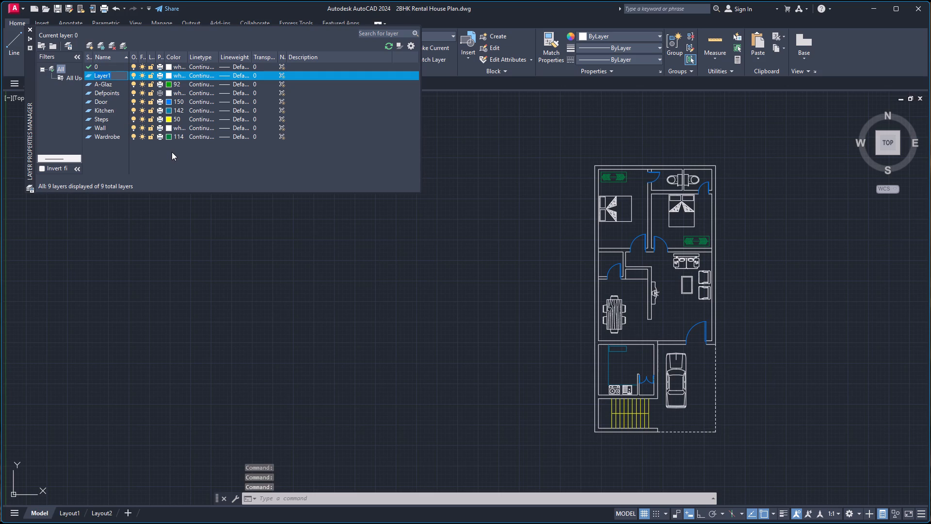
{"action": "type", "text": "Wino"}
{"action": "key", "text": "BackSpace"}
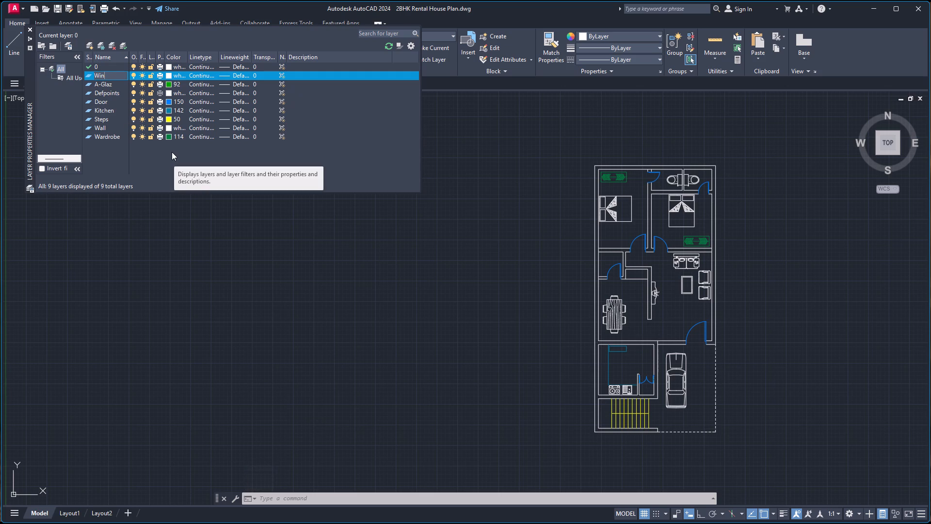
{"action": "type", "text": "dows"}
{"action": "key", "text": "Return"}
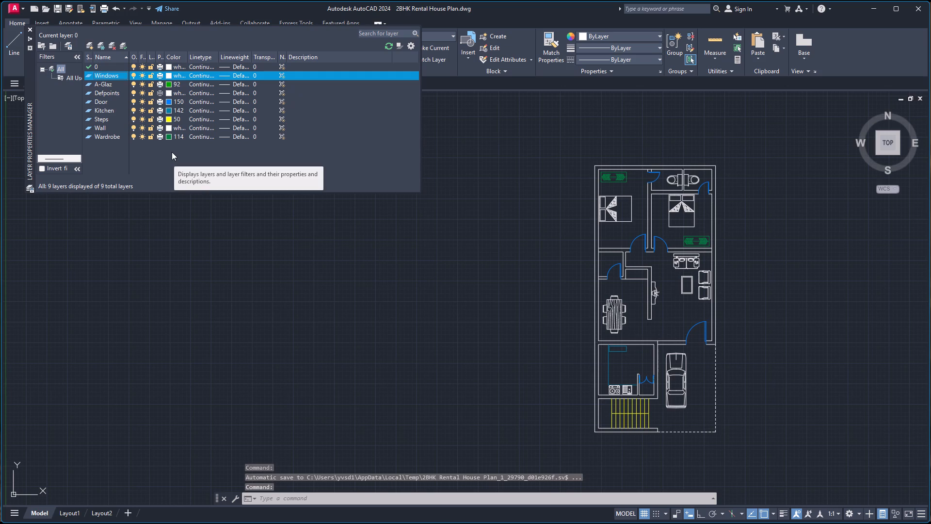
Assign index colour 140 to the Windows layer and make it the current layer.
{"action": "left_click", "coordinate": [168, 74]}
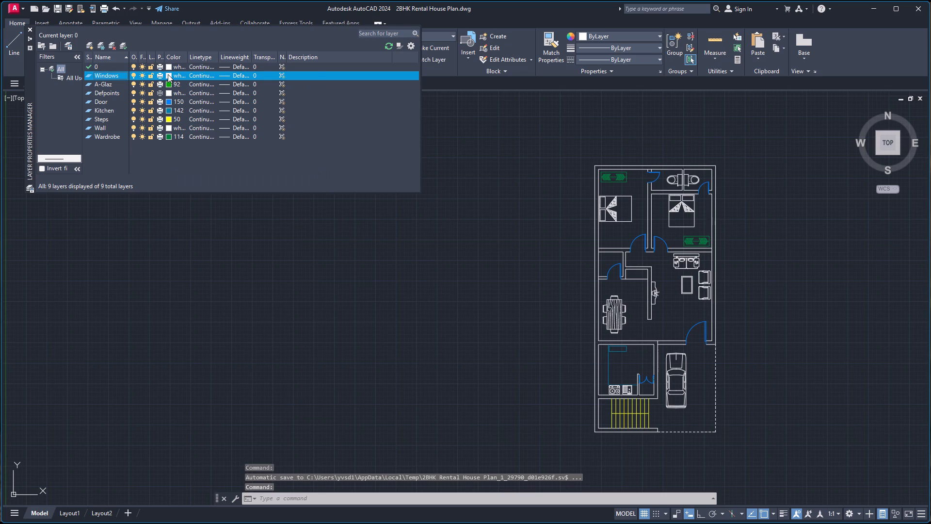
{"action": "left_click", "coordinate": [478, 234]}
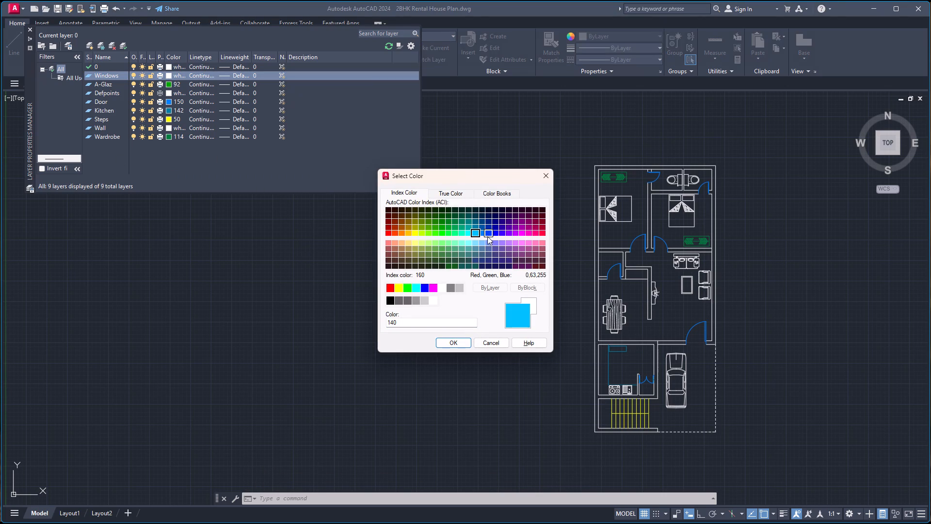
{"action": "left_click", "coordinate": [468, 339]}
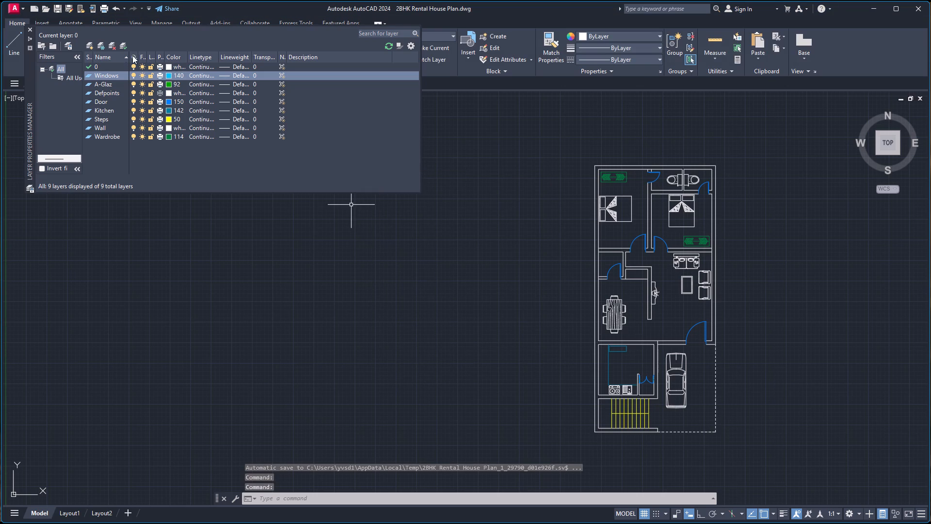
{"action": "double_click", "coordinate": [118, 79]}
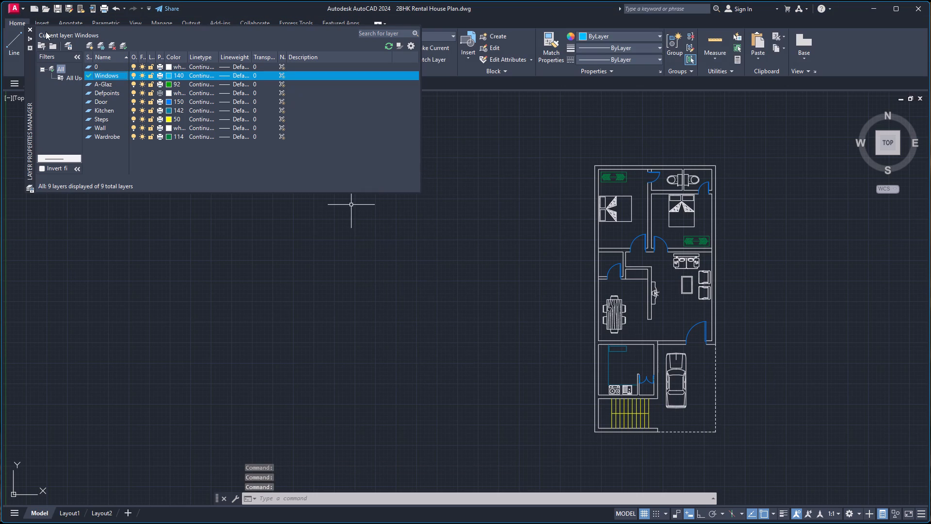
{"action": "left_click", "coordinate": [29, 27]}
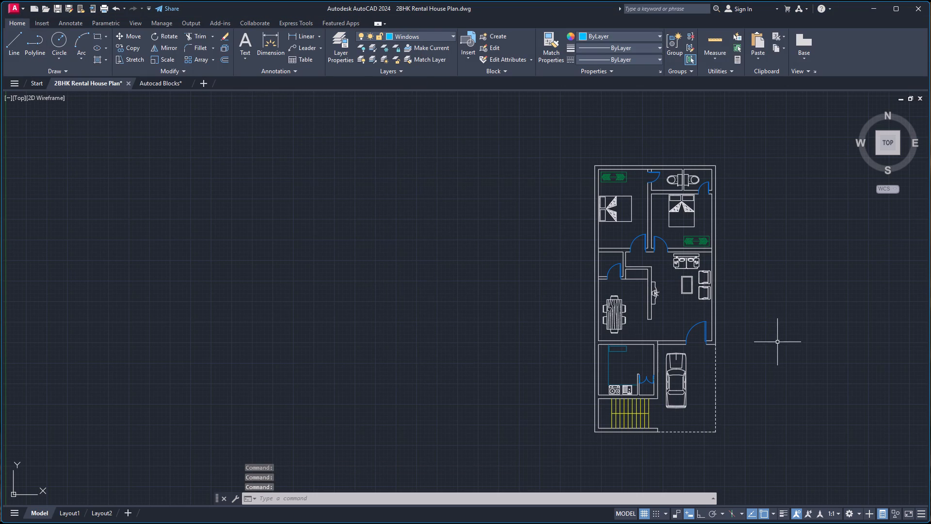
Draw a 5' by 9" rectangle in the empty space east of the living room as the window outline.
{"action": "key", "text": "r"}
{"action": "type", "text": "ec"}
{"action": "key", "text": "Return"}
{"action": "scroll", "coordinate": [763, 278], "scroll_direction": "up", "scroll_amount": 3}
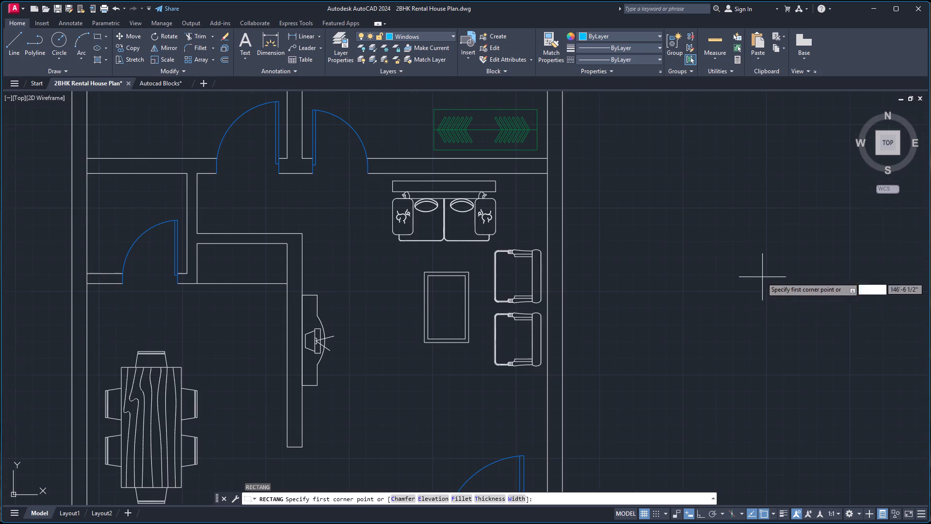
{"action": "left_click", "coordinate": [628, 321]}
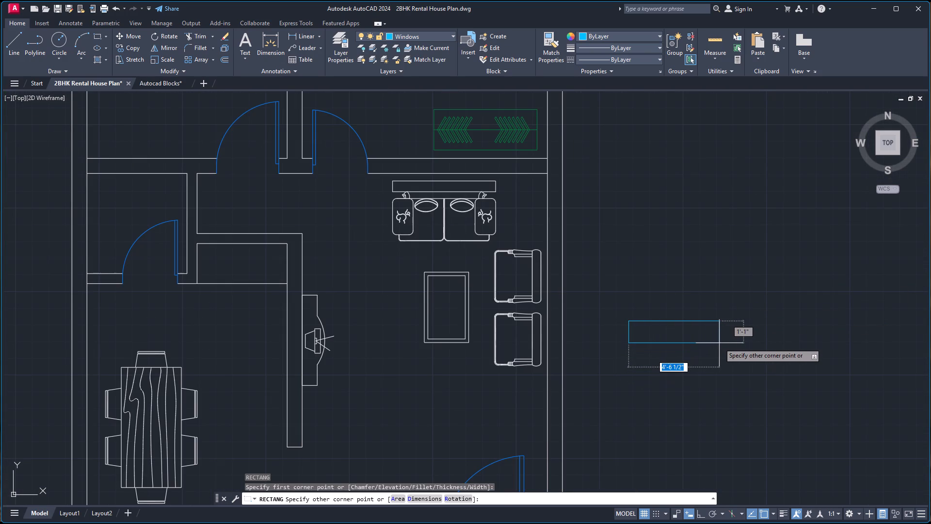
{"action": "type", "text": "5'"}
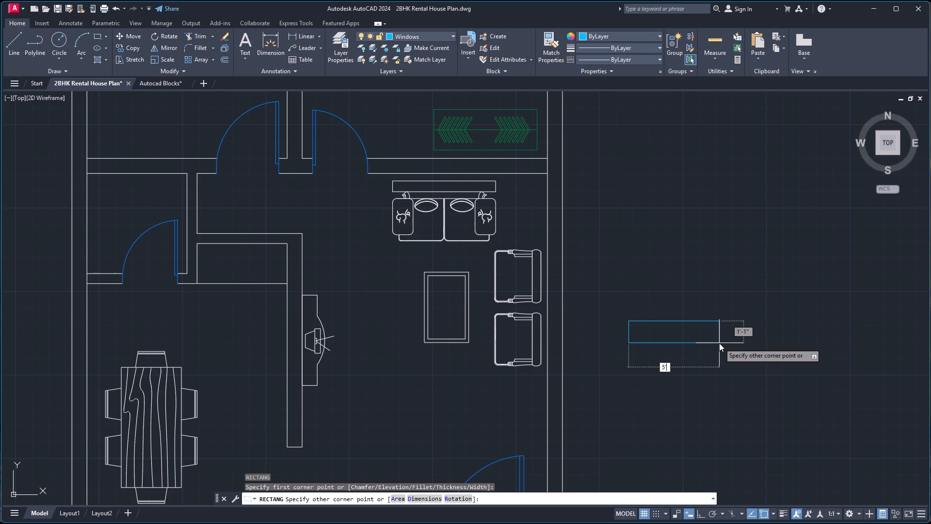
{"action": "key", "text": "Tab"}
{"action": "key", "text": "9"}
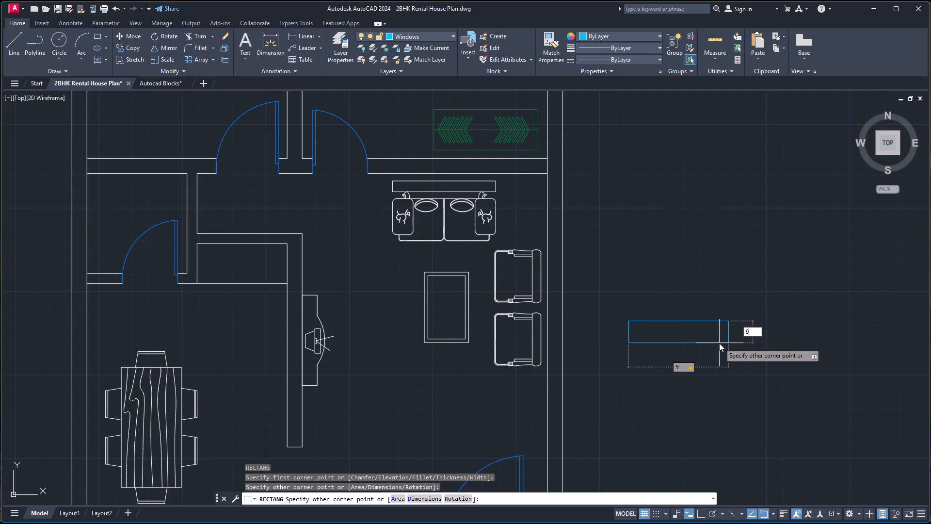
{"action": "key", "text": "Return"}
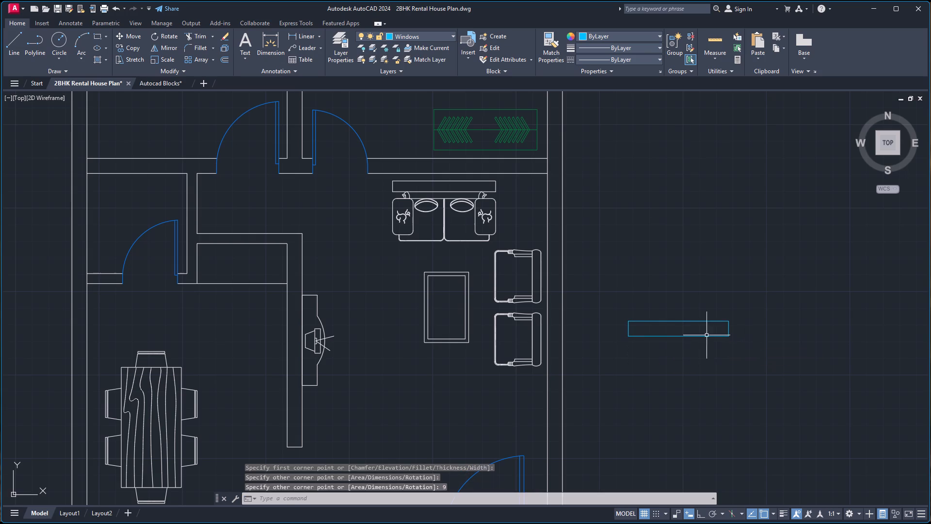
Draw a centre line along the window rectangle, joining the midpoints of its two short sides.
{"action": "scroll", "coordinate": [695, 317], "scroll_direction": "up", "scroll_amount": 2}
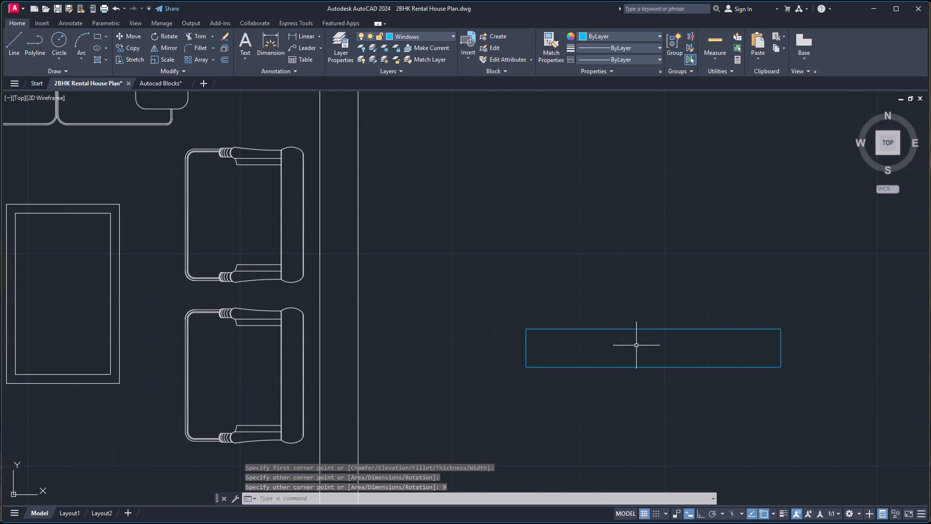
{"action": "key", "text": "l"}
{"action": "key", "text": "Return"}
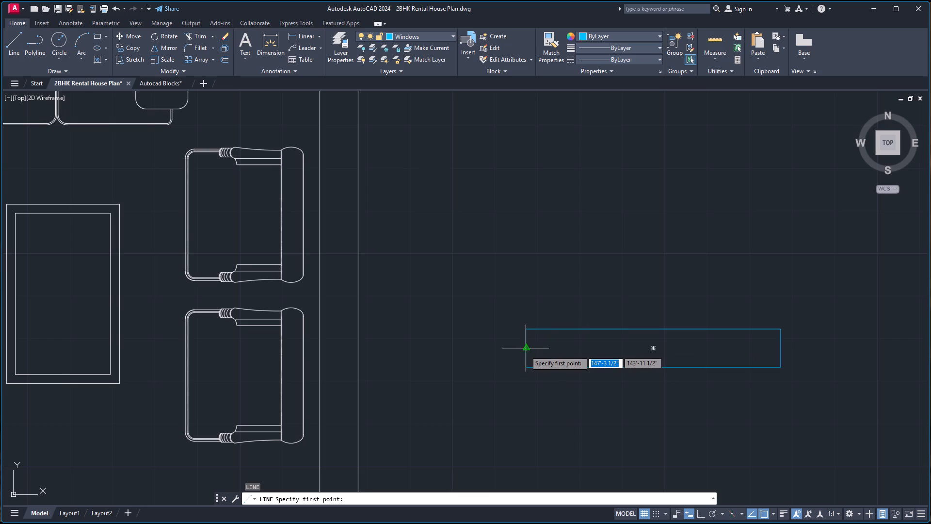
{"action": "left_click", "coordinate": [525, 351]}
{"action": "left_click", "coordinate": [780, 346]}
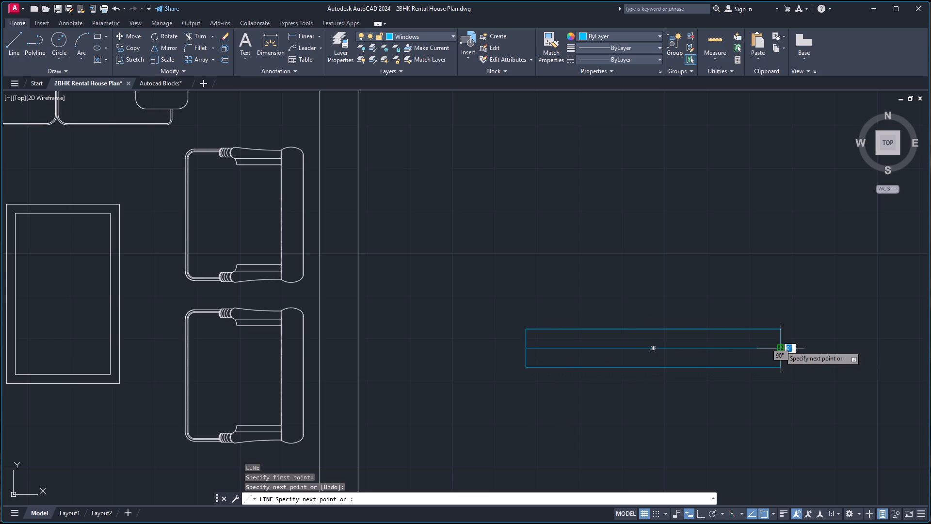
{"action": "key", "text": "space"}
Offset the window's centre line by 1" to each side to form the glass lines.
{"action": "key", "text": "o"}
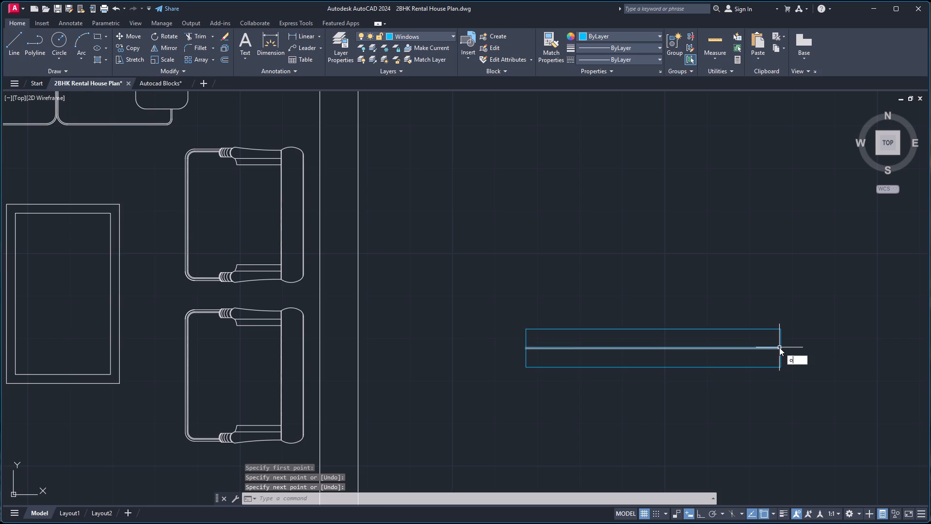
{"action": "key", "text": "Return"}
{"action": "left_click", "coordinate": [653, 350]}
{"action": "key", "text": "Return"}
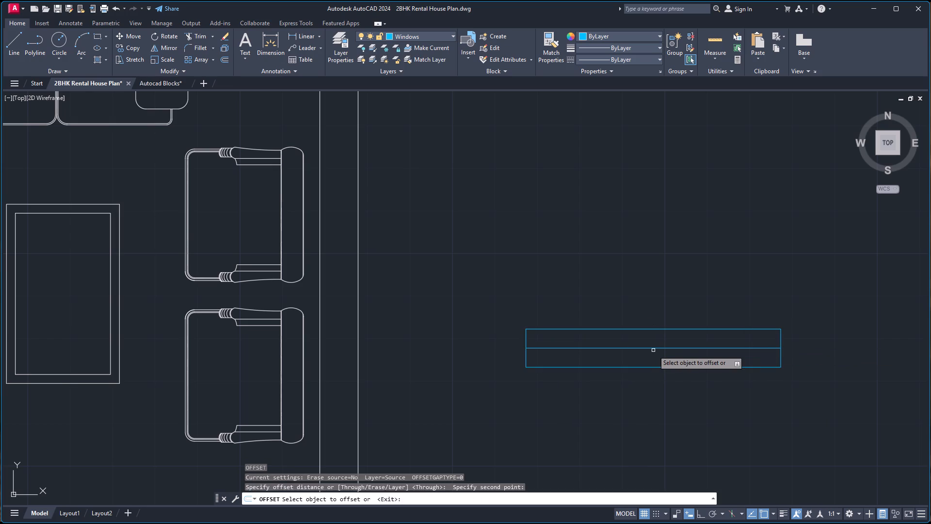
{"action": "left_click", "coordinate": [651, 350]}
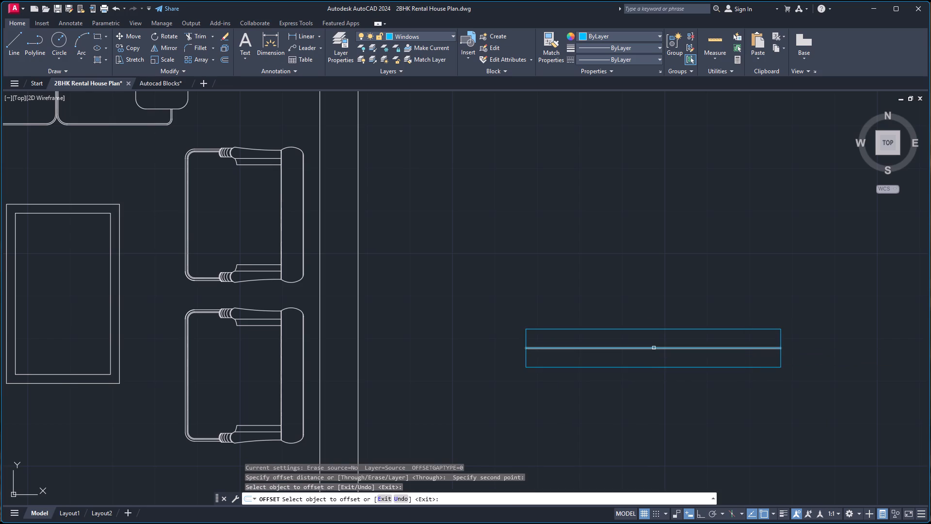
{"action": "left_click", "coordinate": [654, 348]}
{"action": "key", "text": "1"}
{"action": "key", "text": "Return"}
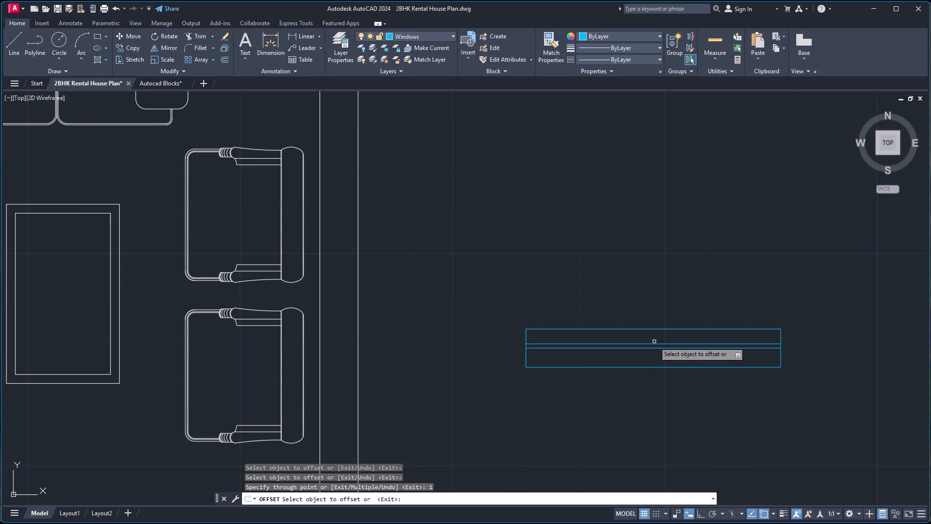
{"action": "left_click", "coordinate": [648, 350]}
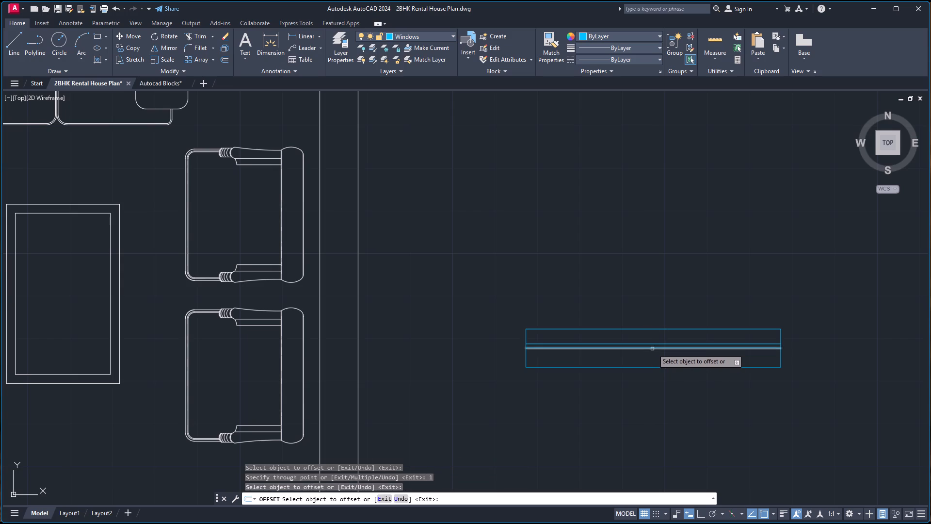
{"action": "left_click", "coordinate": [653, 348]}
{"action": "key", "text": "1"}
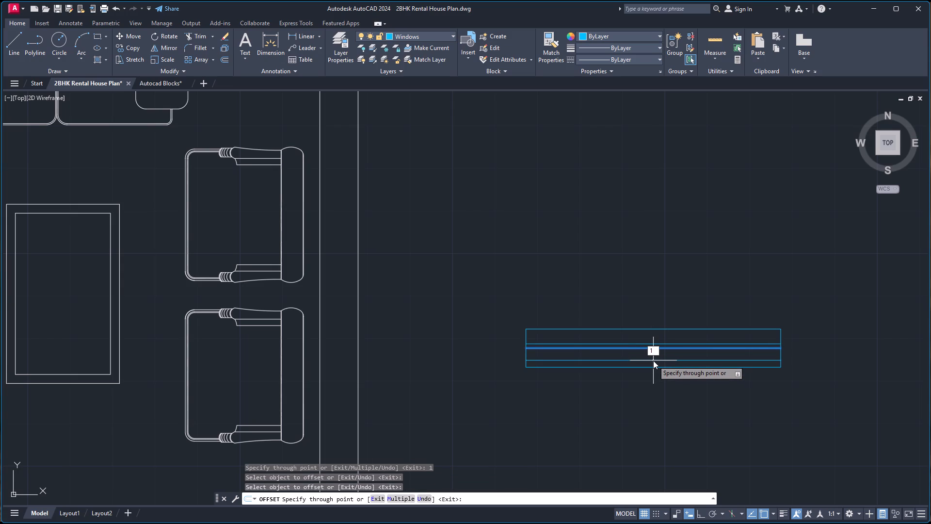
{"action": "key", "text": "Return"}
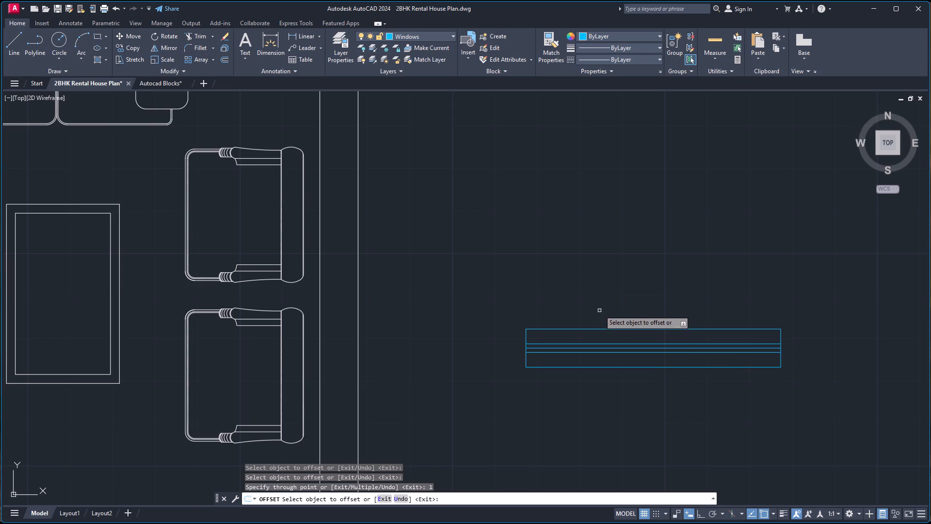
{"action": "scroll", "coordinate": [599, 310], "scroll_direction": "down", "scroll_amount": 2}
{"action": "key", "text": "space"}
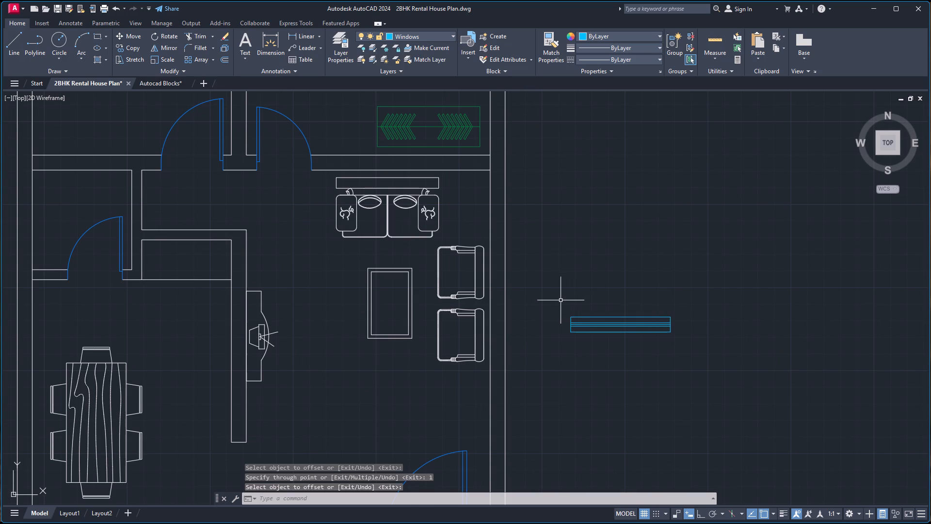
Rotate the complete window symbol 90° about its bottom-edge midpoint so that it stands vertically.
{"action": "left_click", "coordinate": [561, 300]}
{"action": "left_click", "coordinate": [698, 354]}
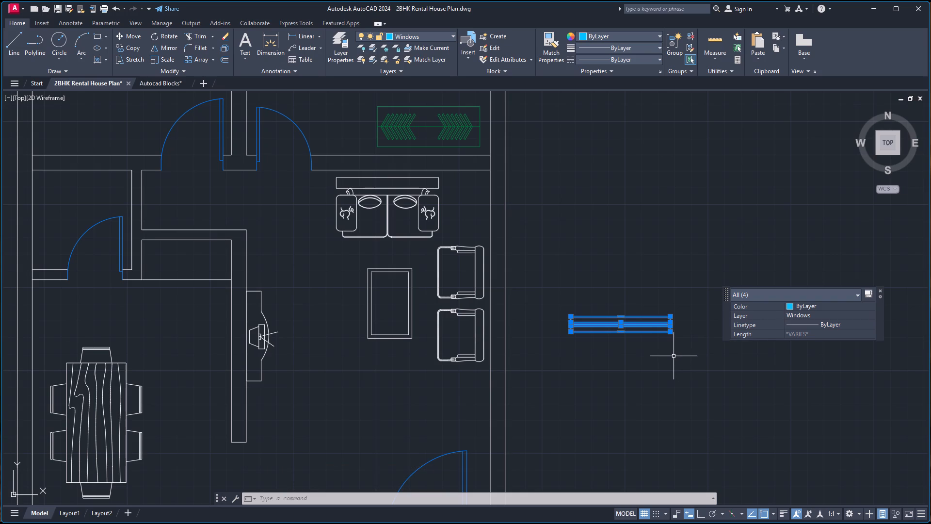
{"action": "type", "text": "ro"}
{"action": "key", "text": "Return"}
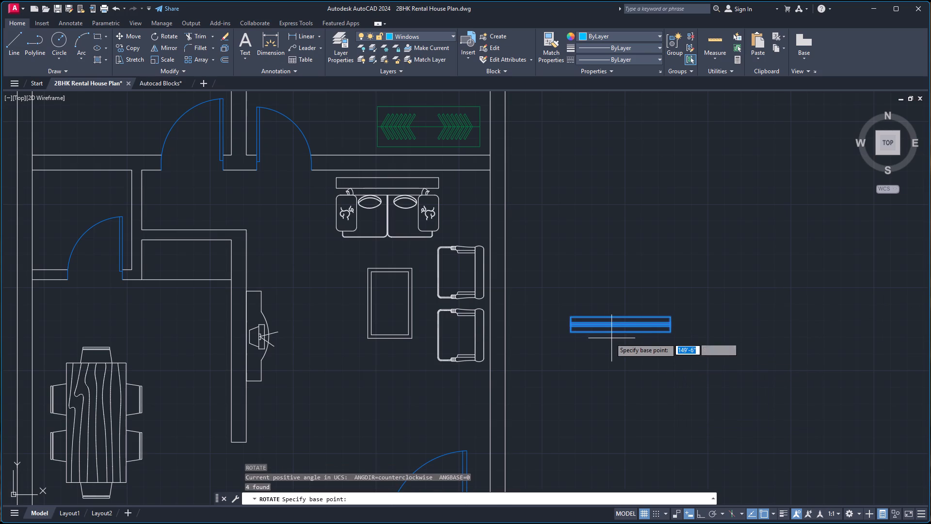
{"action": "left_click", "coordinate": [620, 335]}
{"action": "left_click", "coordinate": [624, 274]}
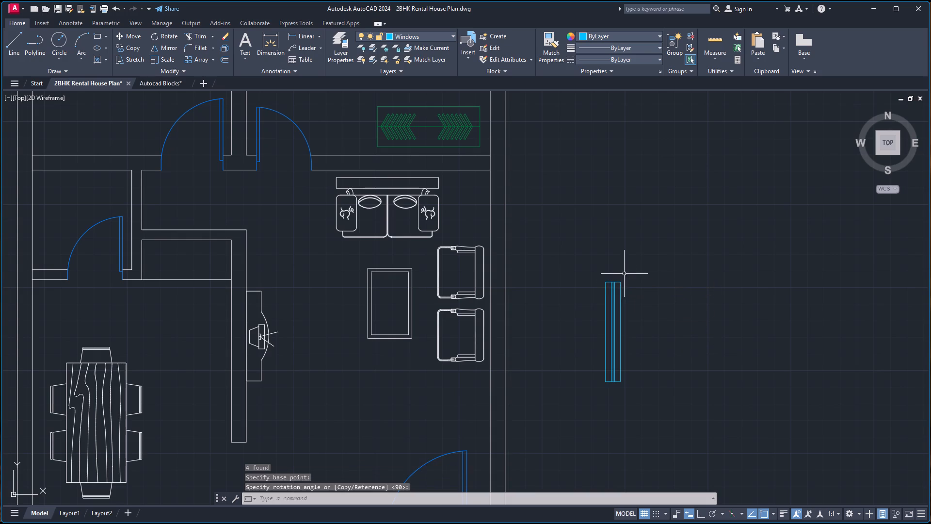
Copy the window by its outer-edge midpoint into the living room's east wall, centred between the bedroom partition and the outer corner by the entrance.
{"action": "left_click", "coordinate": [575, 259]}
{"action": "left_click", "coordinate": [635, 401]}
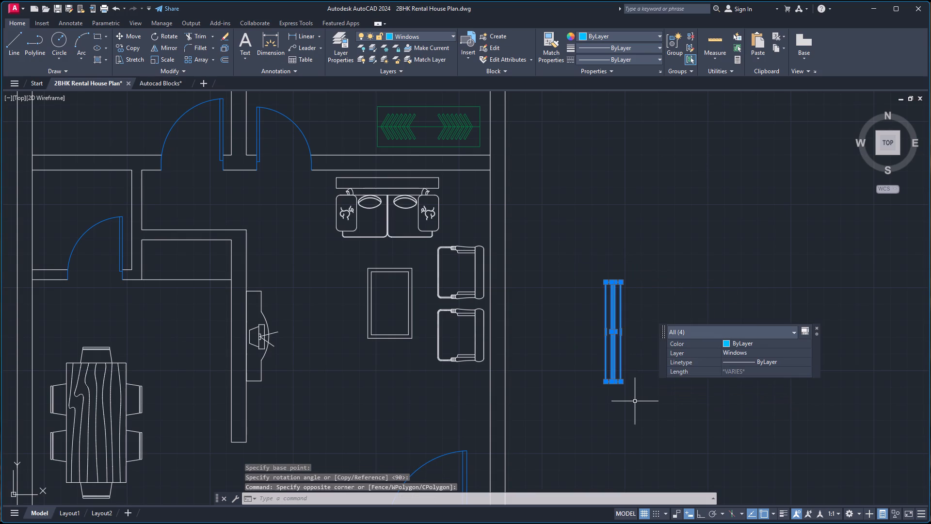
{"action": "key", "text": "c"}
{"action": "key", "text": "o"}
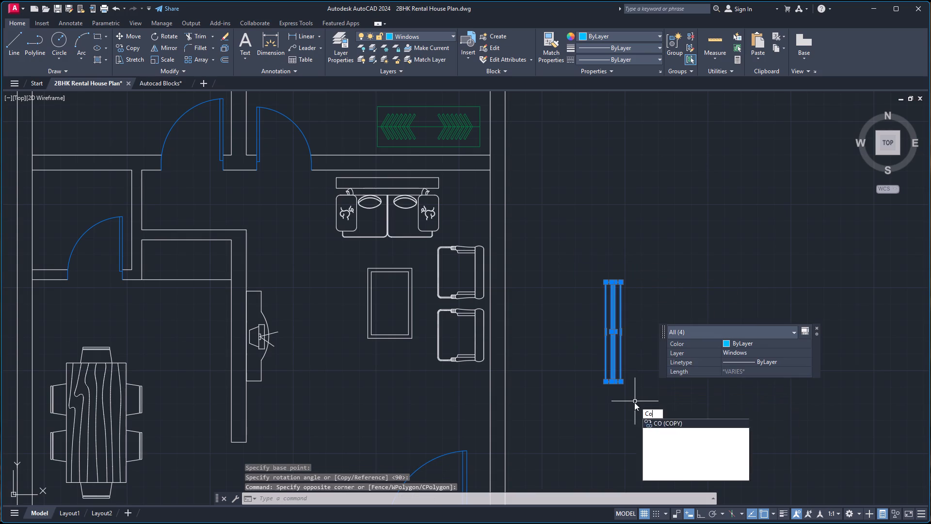
{"action": "key", "text": "Return"}
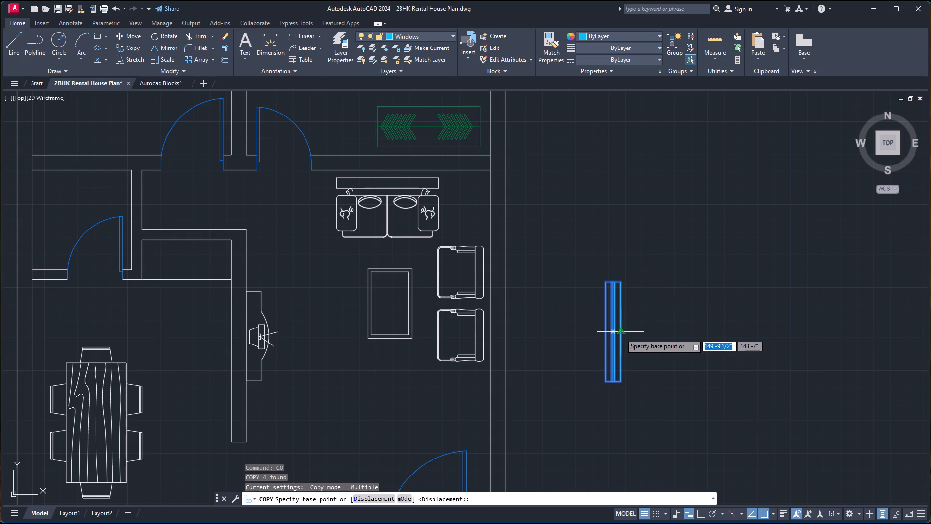
{"action": "left_click", "coordinate": [620, 333]}
{"action": "scroll", "coordinate": [567, 320], "scroll_direction": "down", "scroll_amount": 3}
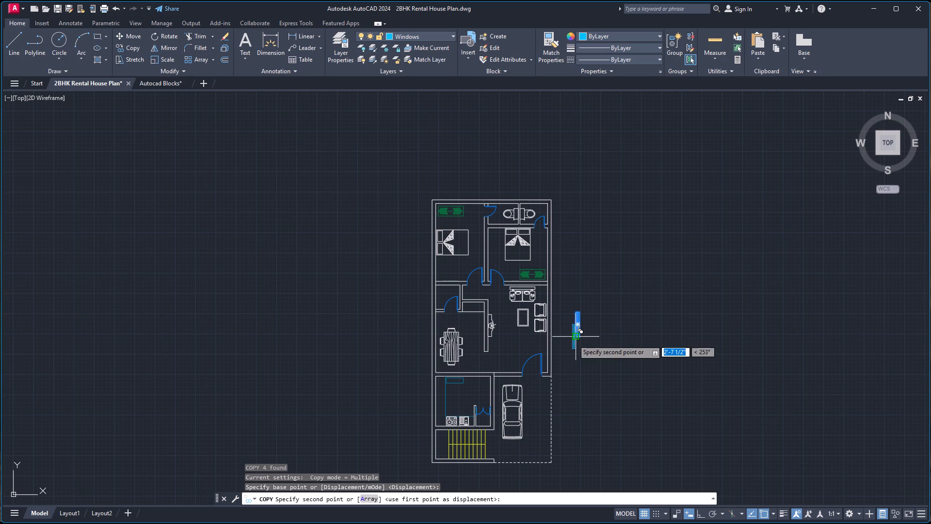
{"action": "right_click", "coordinate": [564, 299]}
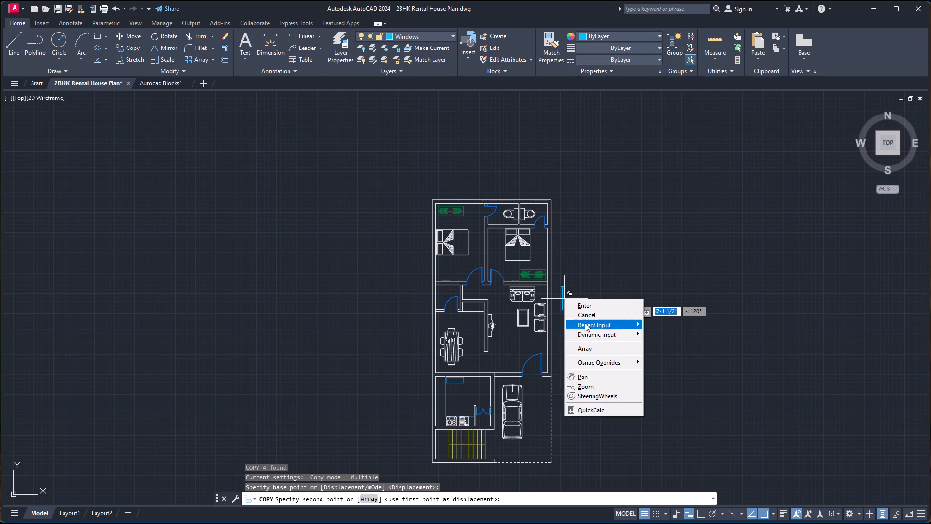
{"action": "left_click", "coordinate": [598, 360]}
{"action": "left_click", "coordinate": [667, 166]}
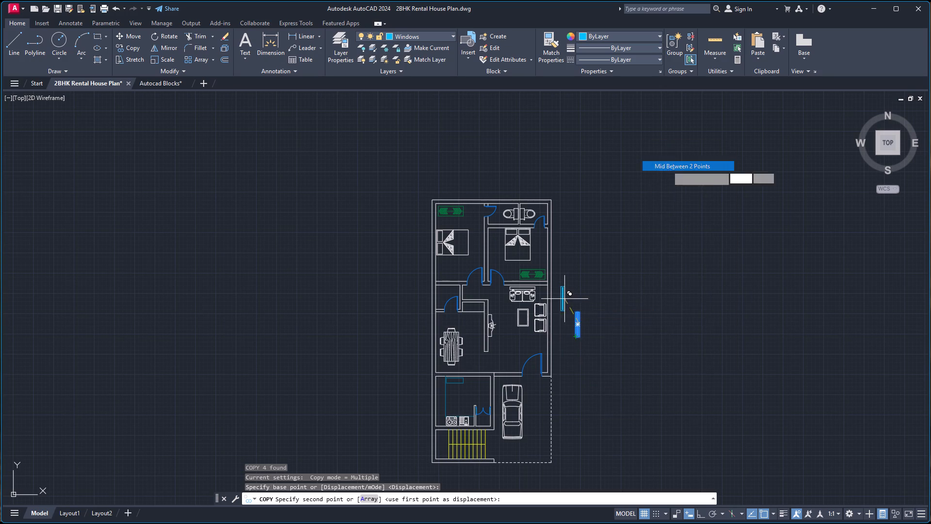
{"action": "scroll", "coordinate": [591, 267], "scroll_direction": "up", "scroll_amount": 4}
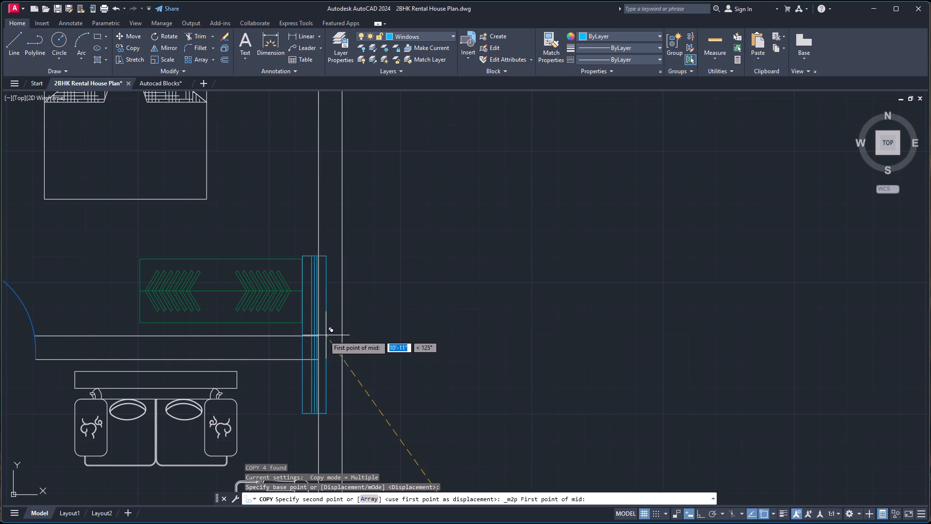
{"action": "left_click", "coordinate": [341, 337]}
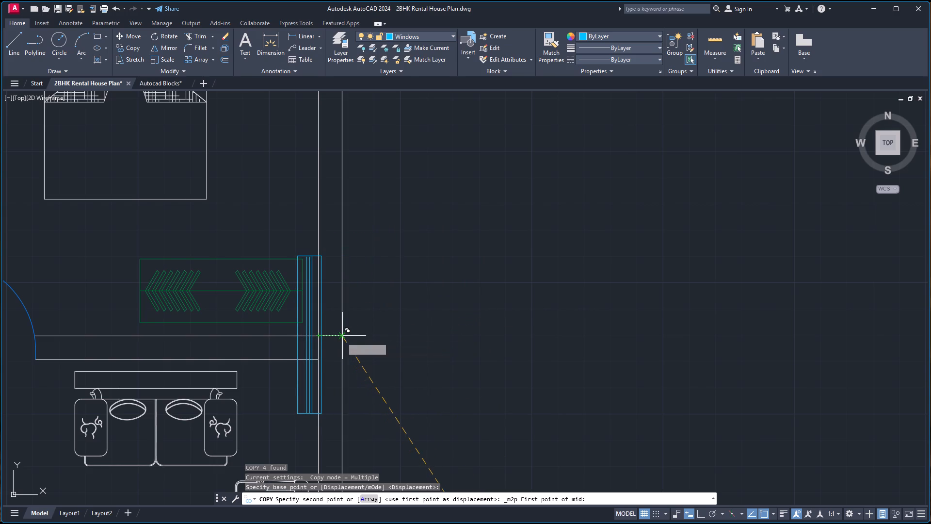
{"action": "scroll", "coordinate": [342, 339], "scroll_direction": "down", "scroll_amount": 4}
{"action": "scroll", "coordinate": [321, 430], "scroll_direction": "up", "scroll_amount": 3}
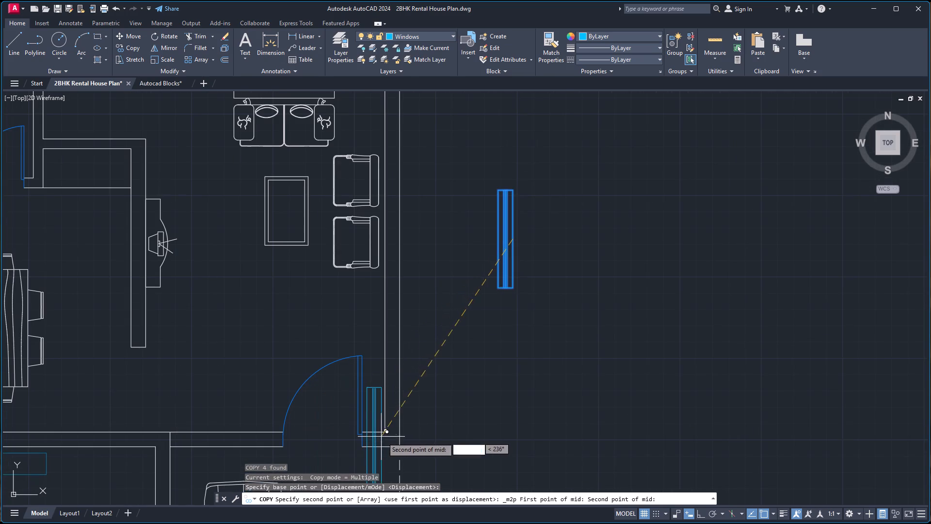
{"action": "left_click", "coordinate": [397, 449]}
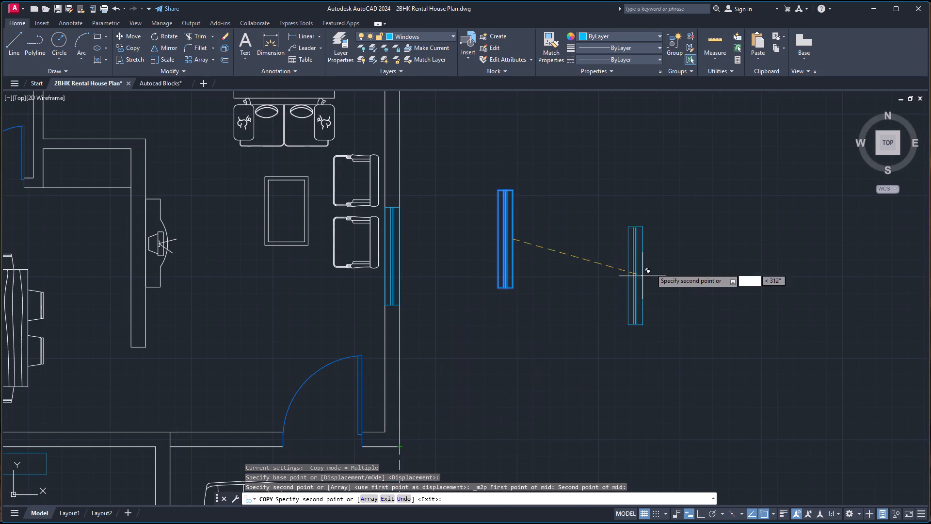
{"action": "key", "text": "Escape"}
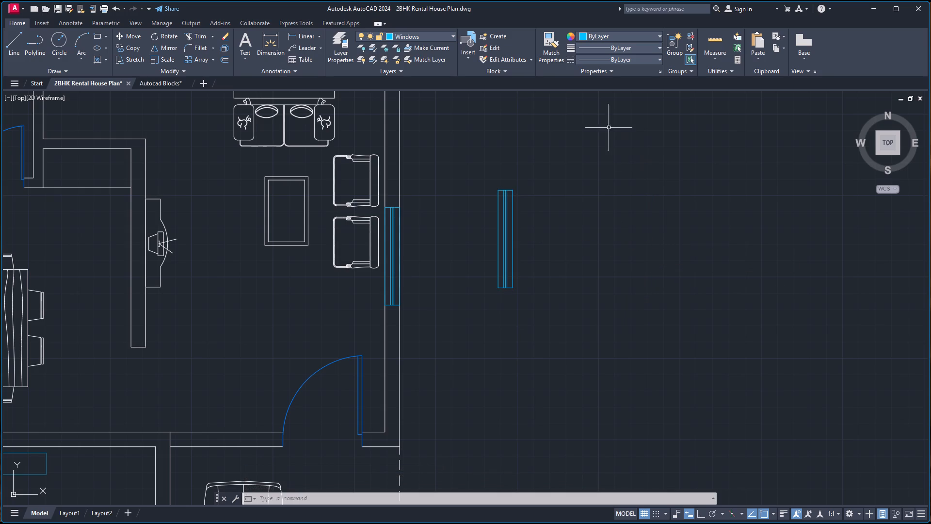
Trim the inner wall line where the partition between bedroom and living room meets the east outer wall.
{"action": "scroll", "coordinate": [489, 149], "scroll_direction": "down", "scroll_amount": 2}
{"action": "scroll", "coordinate": [468, 120], "scroll_direction": "up", "scroll_amount": 3}
{"action": "scroll", "coordinate": [391, 120], "scroll_direction": "down", "scroll_amount": 2}
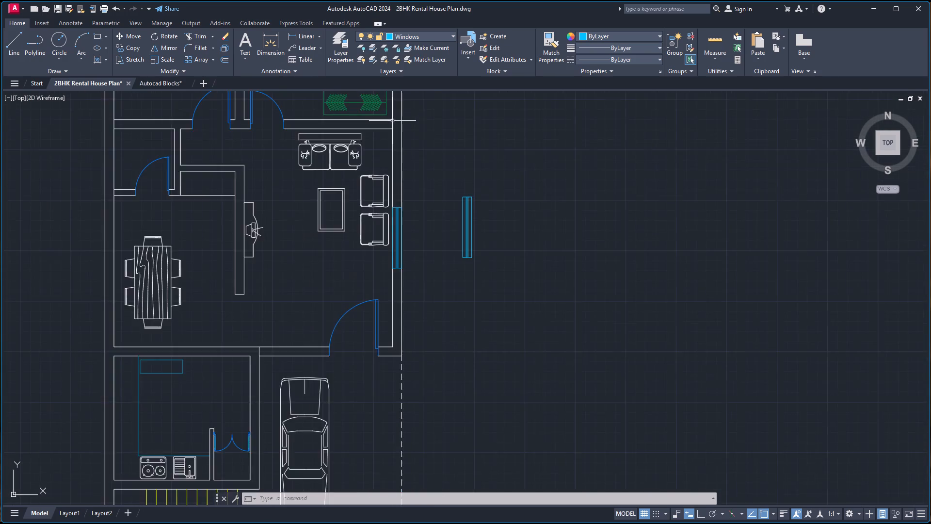
{"action": "scroll", "coordinate": [392, 121], "scroll_direction": "up", "scroll_amount": 2}
{"action": "key", "text": "t"}
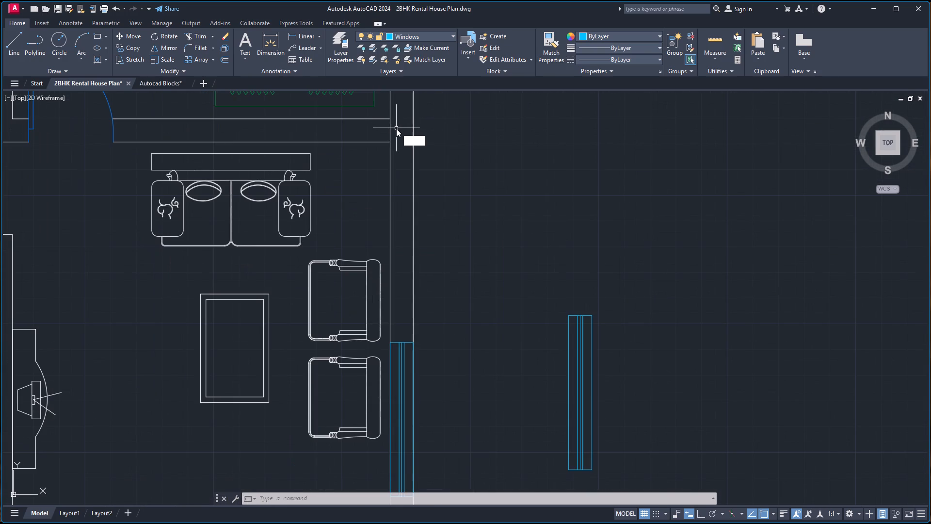
{"action": "key", "text": "r"}
{"action": "key", "text": "Return"}
{"action": "left_click", "coordinate": [382, 131]}
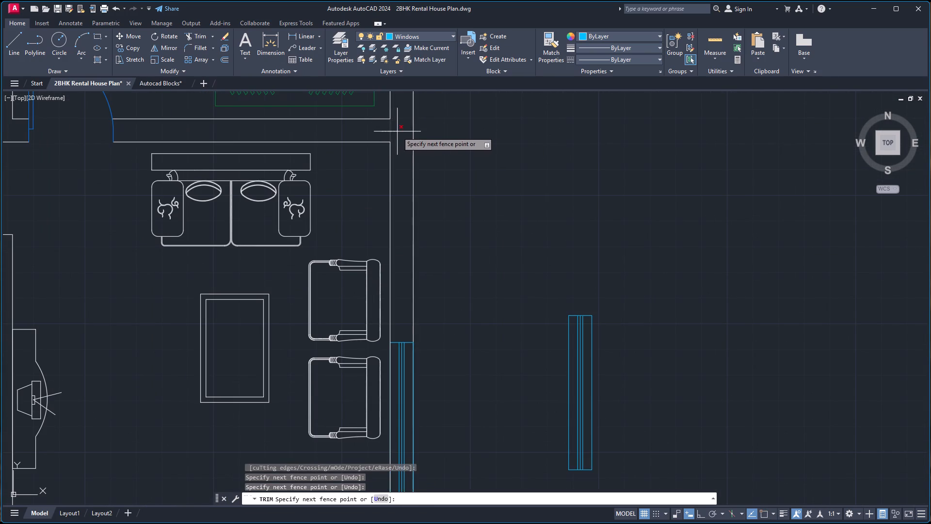
{"action": "left_click", "coordinate": [397, 133]}
{"action": "scroll", "coordinate": [403, 134], "scroll_direction": "down", "scroll_amount": 6}
{"action": "scroll", "coordinate": [416, 98], "scroll_direction": "up", "scroll_amount": 3}
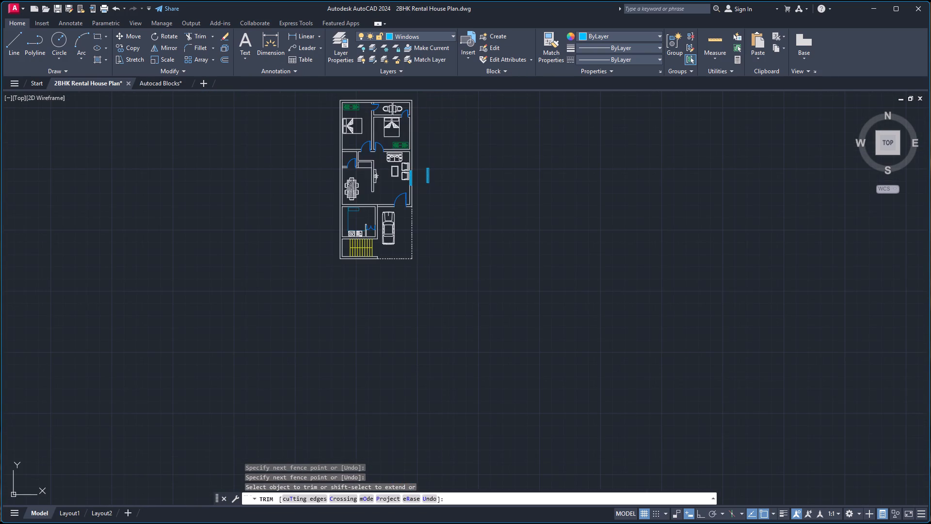
{"action": "scroll", "coordinate": [420, 89], "scroll_direction": "up", "scroll_amount": 5}
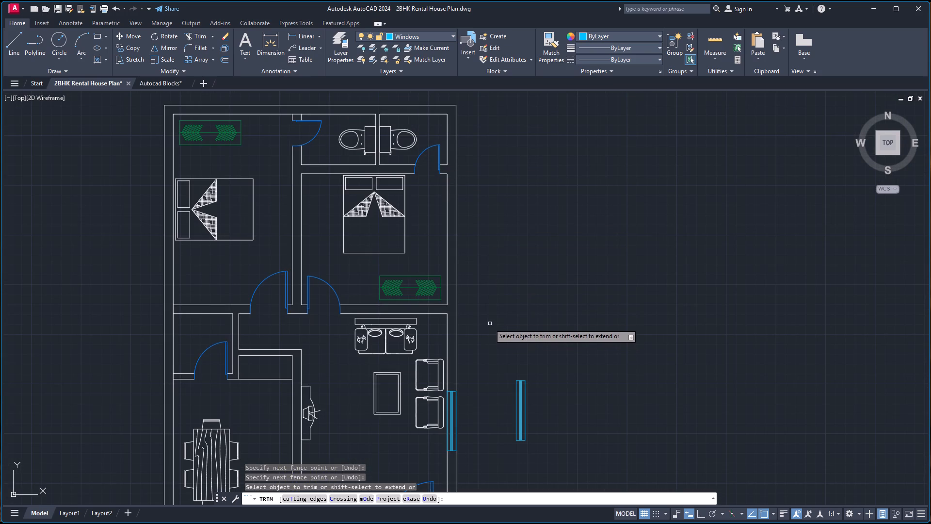
Stretch the top end of the spare vertical window beside the plan 2' downward to shorten it.
{"action": "key", "text": "space"}
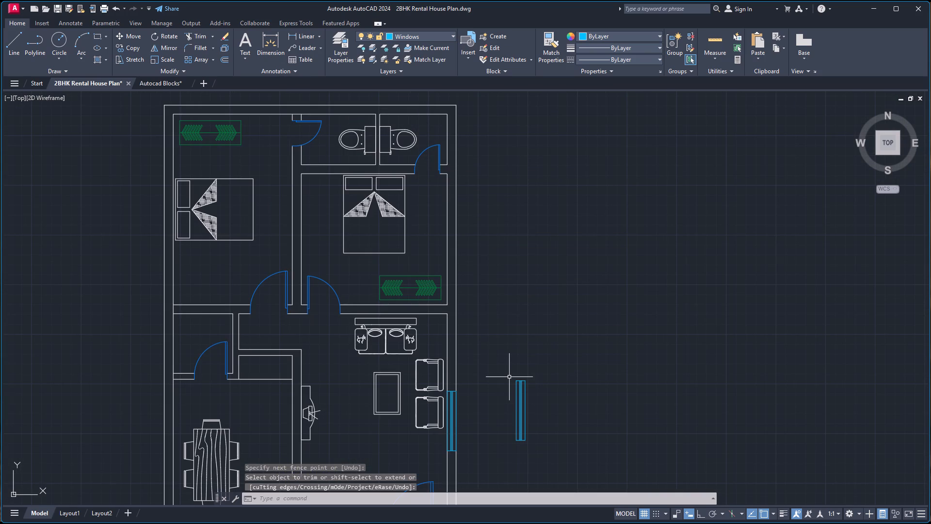
{"action": "key", "text": "s"}
{"action": "key", "text": "Return"}
{"action": "scroll", "coordinate": [541, 376], "scroll_direction": "up", "scroll_amount": 2}
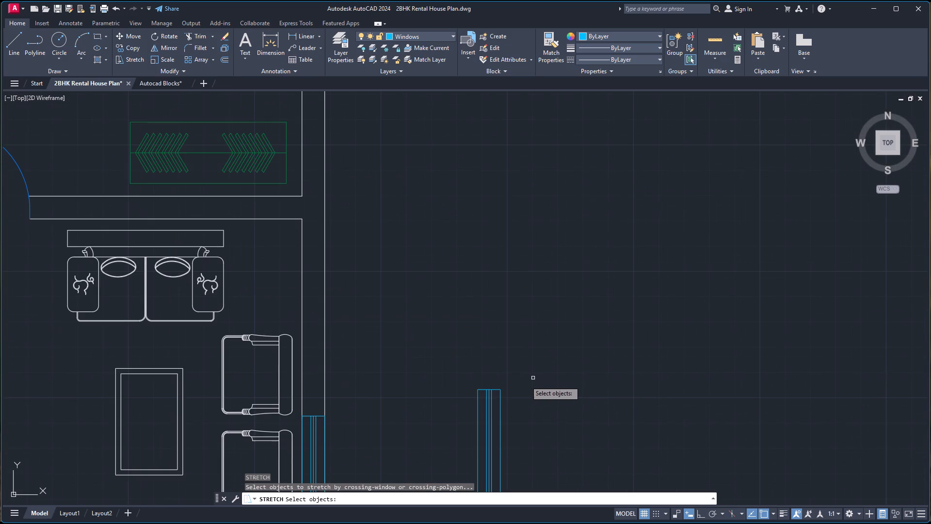
{"action": "left_click", "coordinate": [519, 380]}
{"action": "left_click", "coordinate": [435, 409]}
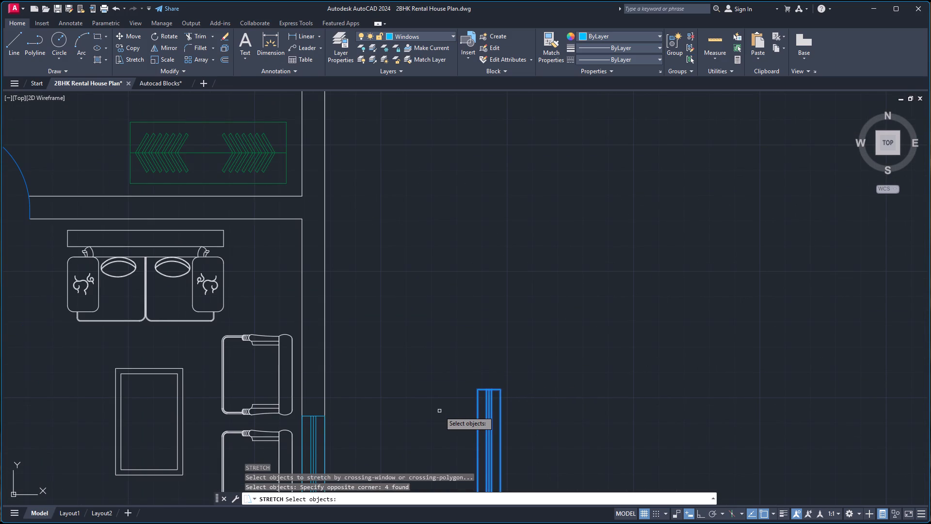
{"action": "key", "text": "Return"}
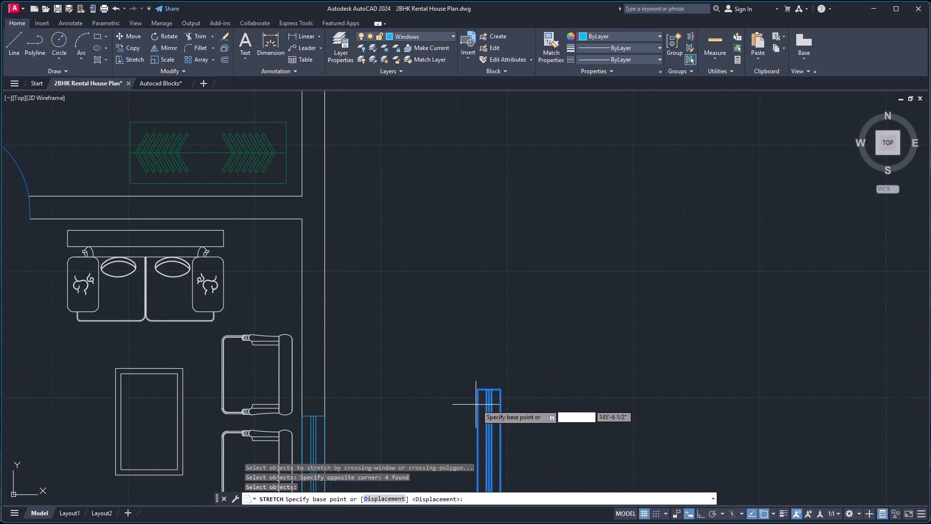
{"action": "left_click", "coordinate": [501, 392]}
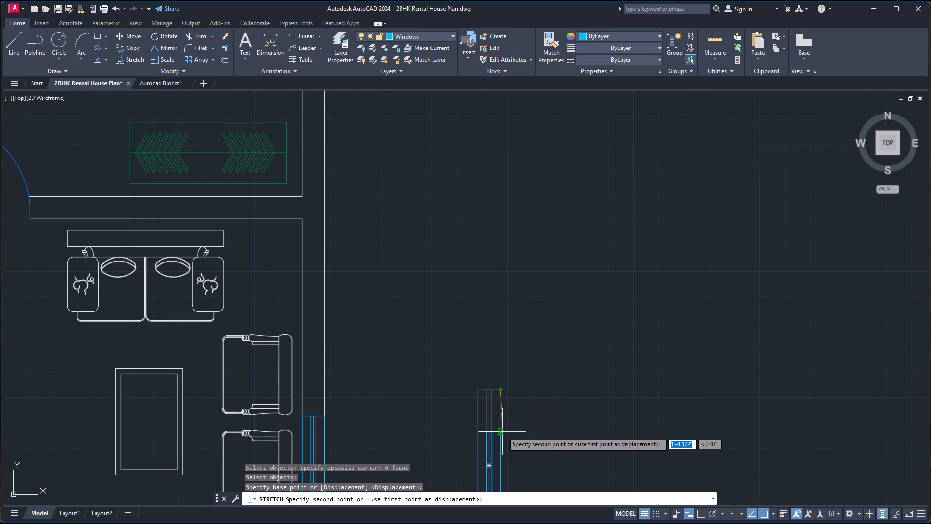
{"action": "key", "text": "F8"}
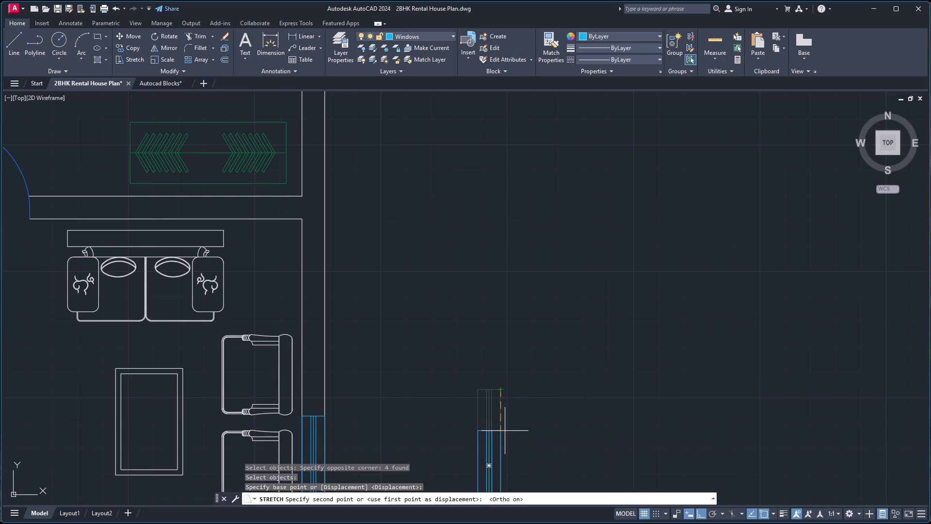
{"action": "scroll", "coordinate": [504, 440], "scroll_direction": "down", "scroll_amount": 2}
{"action": "scroll", "coordinate": [507, 454], "scroll_direction": "up", "scroll_amount": 1}
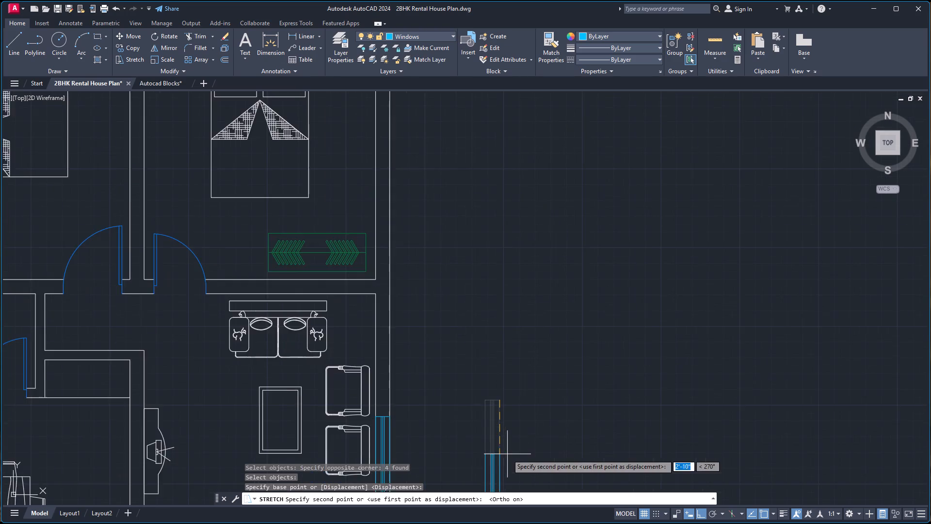
{"action": "scroll", "coordinate": [507, 454], "scroll_direction": "up", "scroll_amount": 1}
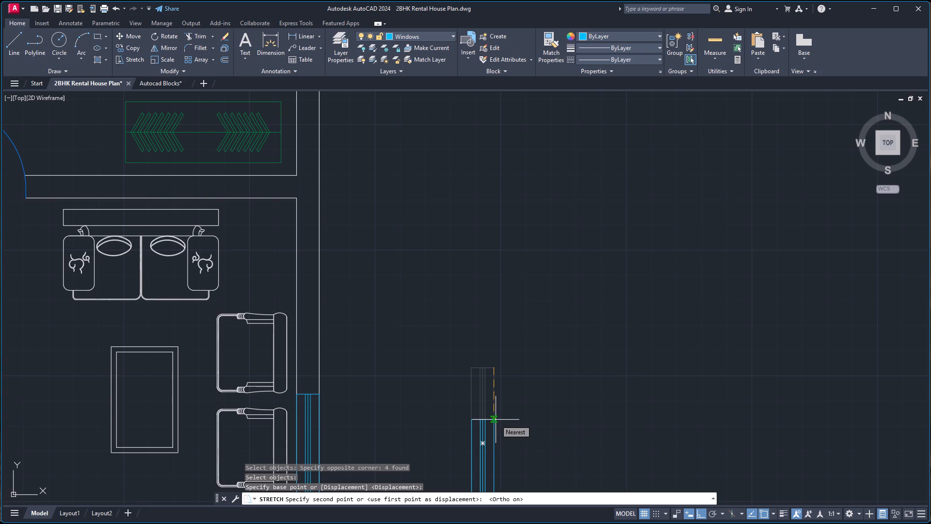
{"action": "key", "text": "2"}
{"action": "key", "text": "apostrophe"}
{"action": "key", "text": "Return"}
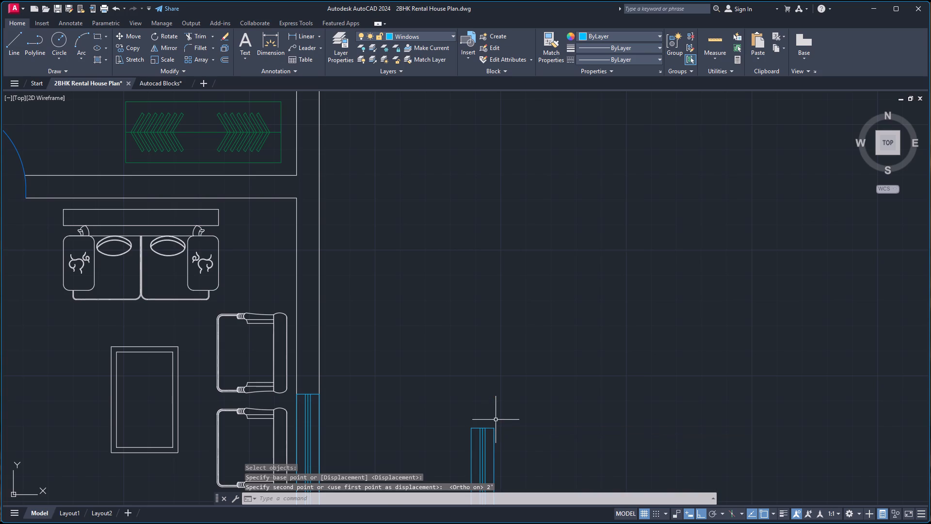
Copy the shortened window by its west-edge midpoint onto the outer line of the dining area's west wall, beside the table.
{"action": "scroll", "coordinate": [491, 418], "scroll_direction": "down", "scroll_amount": 4}
{"action": "scroll", "coordinate": [497, 427], "scroll_direction": "up", "scroll_amount": 3}
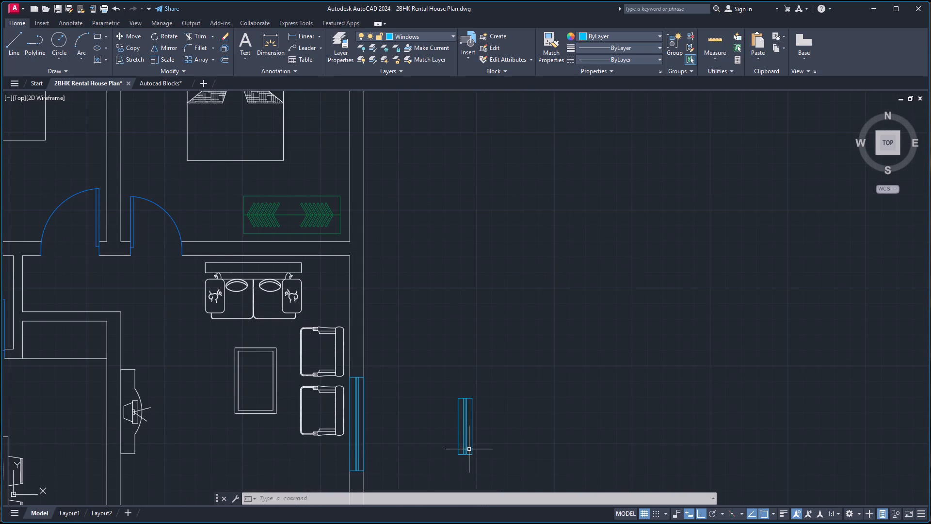
{"action": "left_click", "coordinate": [443, 386]}
{"action": "left_click", "coordinate": [492, 468]}
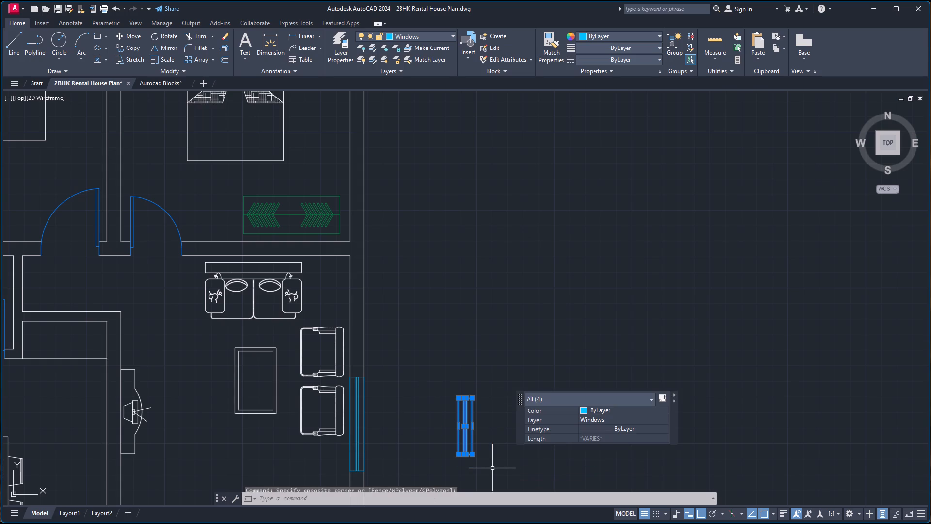
{"action": "key", "text": "c"}
{"action": "key", "text": "o"}
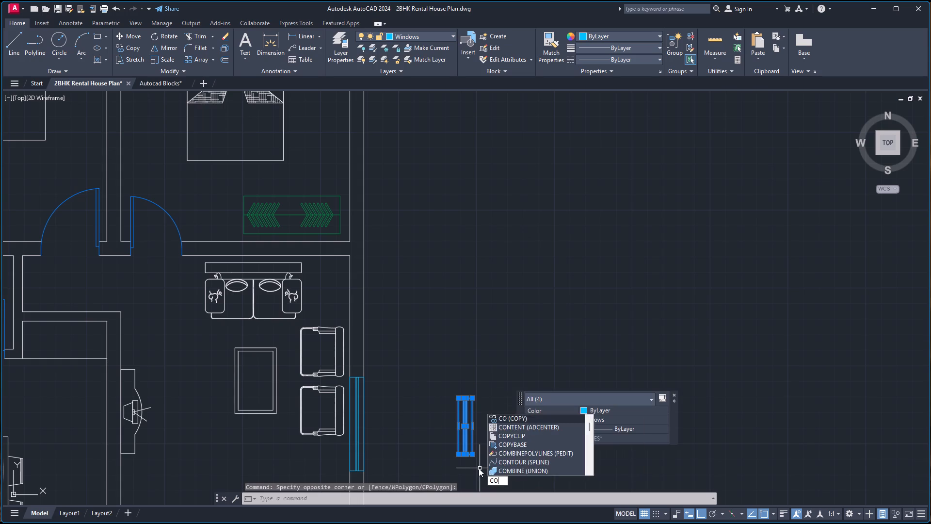
{"action": "key", "text": "Return"}
{"action": "left_click", "coordinate": [457, 426]}
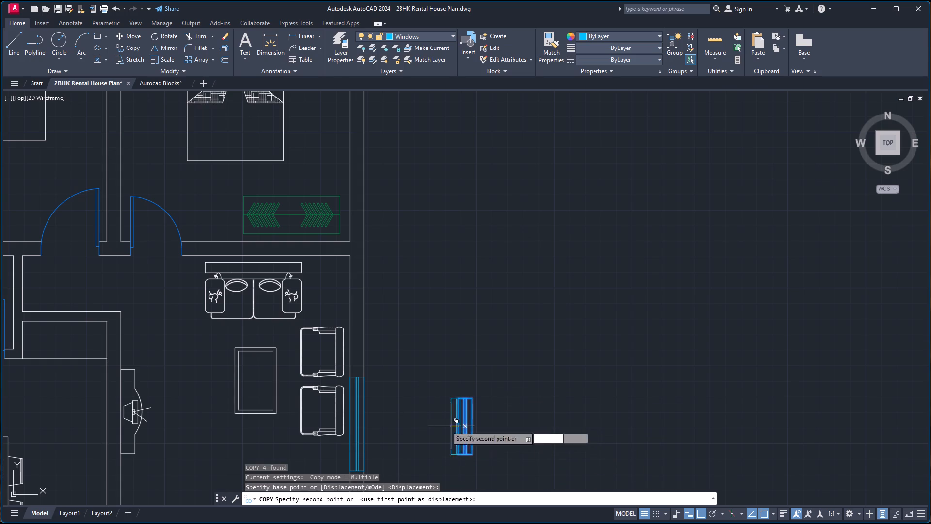
{"action": "scroll", "coordinate": [339, 407], "scroll_direction": "down", "scroll_amount": 5}
{"action": "scroll", "coordinate": [277, 409], "scroll_direction": "up", "scroll_amount": 4}
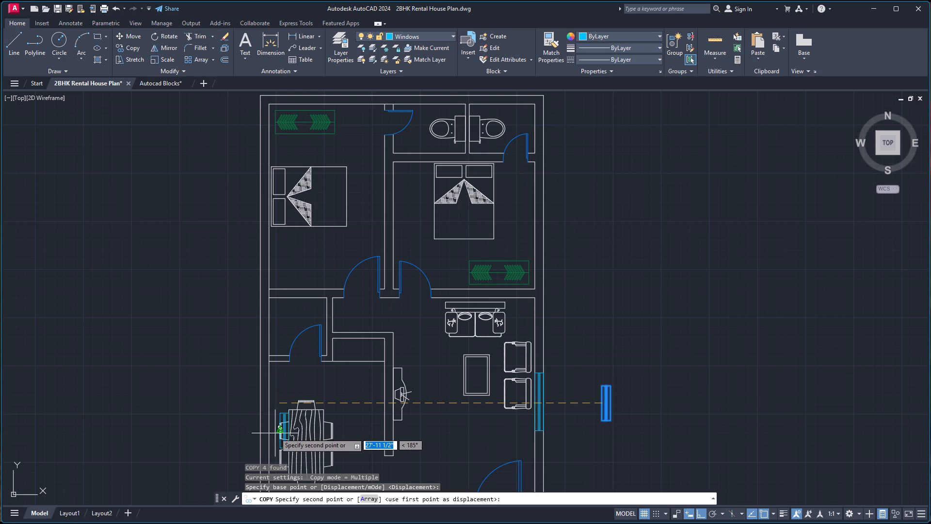
{"action": "scroll", "coordinate": [250, 429], "scroll_direction": "down", "scroll_amount": 2}
{"action": "scroll", "coordinate": [254, 441], "scroll_direction": "up", "scroll_amount": 3}
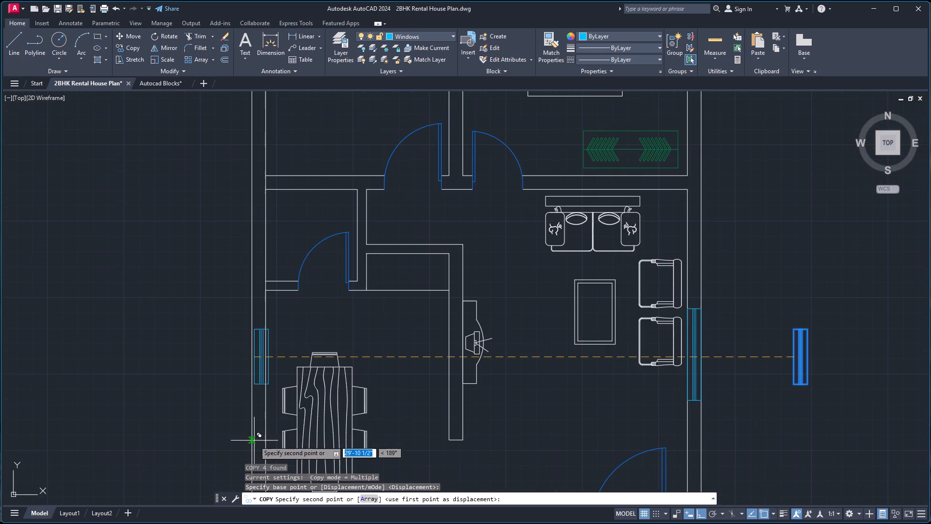
{"action": "left_click", "coordinate": [254, 427]}
Place another copy of the shortened window in the kitchen's west outer wall, about midway along the room.
{"action": "scroll", "coordinate": [292, 429], "scroll_direction": "down", "scroll_amount": 3}
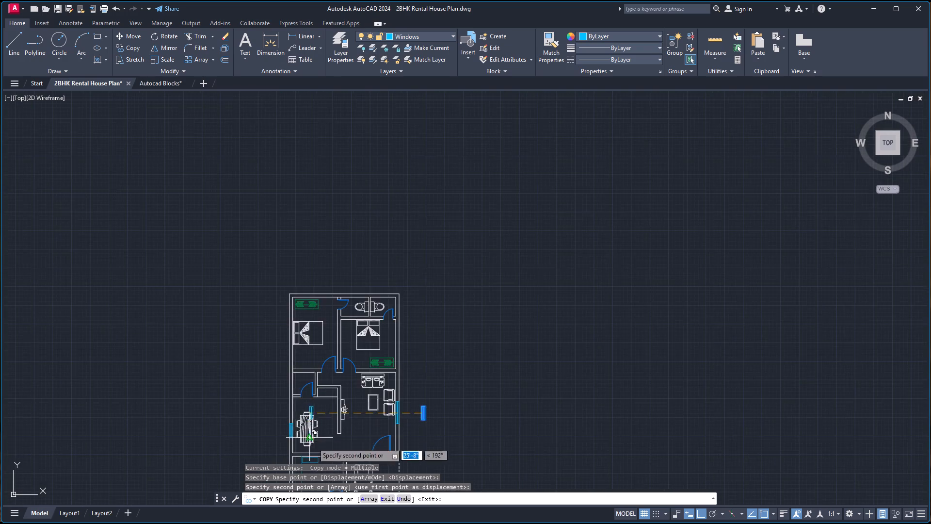
{"action": "scroll", "coordinate": [315, 445], "scroll_direction": "down", "scroll_amount": 1}
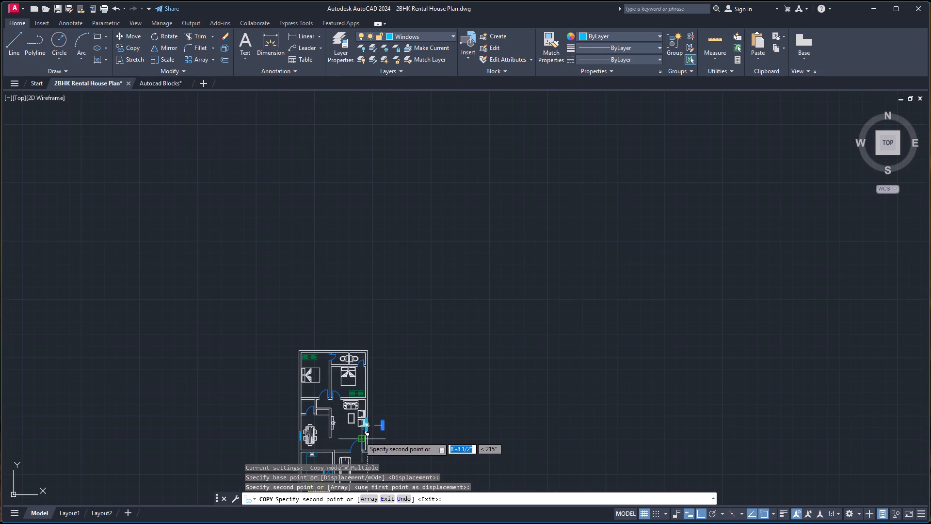
{"action": "scroll", "coordinate": [345, 378], "scroll_direction": "down", "scroll_amount": 3}
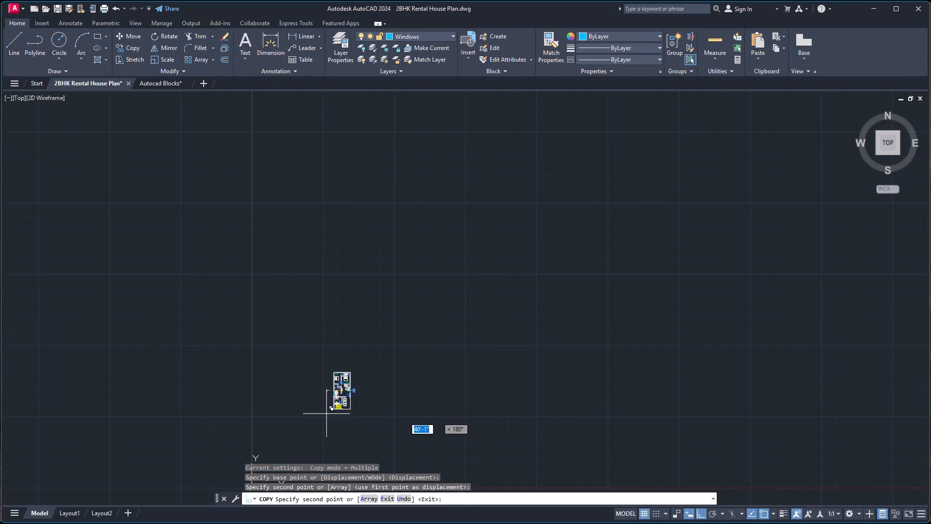
{"action": "scroll", "coordinate": [324, 418], "scroll_direction": "up", "scroll_amount": 7}
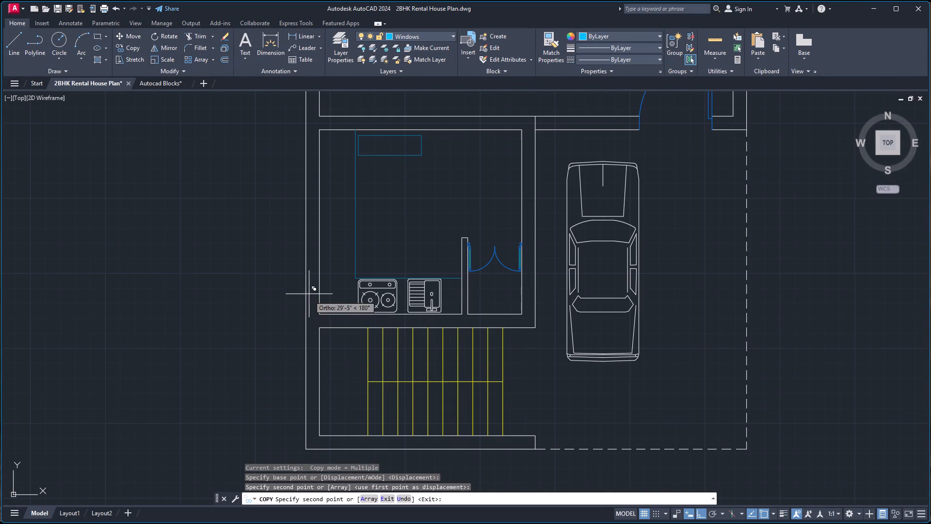
{"action": "left_click", "coordinate": [306, 253]}
Place a copy of the shortened window in the east bedroom's outer wall, between the bed and the wardrobe, and end the copying.
{"action": "scroll", "coordinate": [352, 275], "scroll_direction": "down", "scroll_amount": 2}
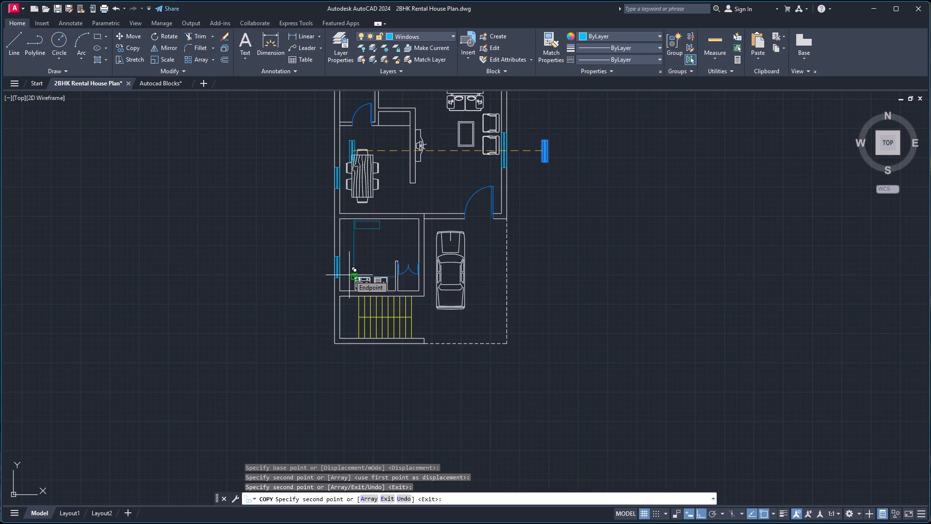
{"action": "scroll", "coordinate": [431, 271], "scroll_direction": "down", "scroll_amount": 2}
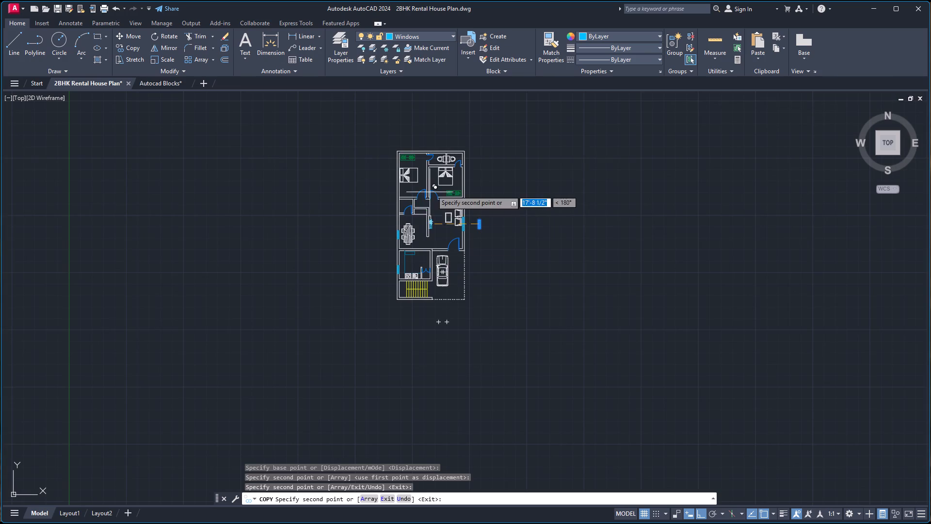
{"action": "scroll", "coordinate": [448, 180], "scroll_direction": "up", "scroll_amount": 4}
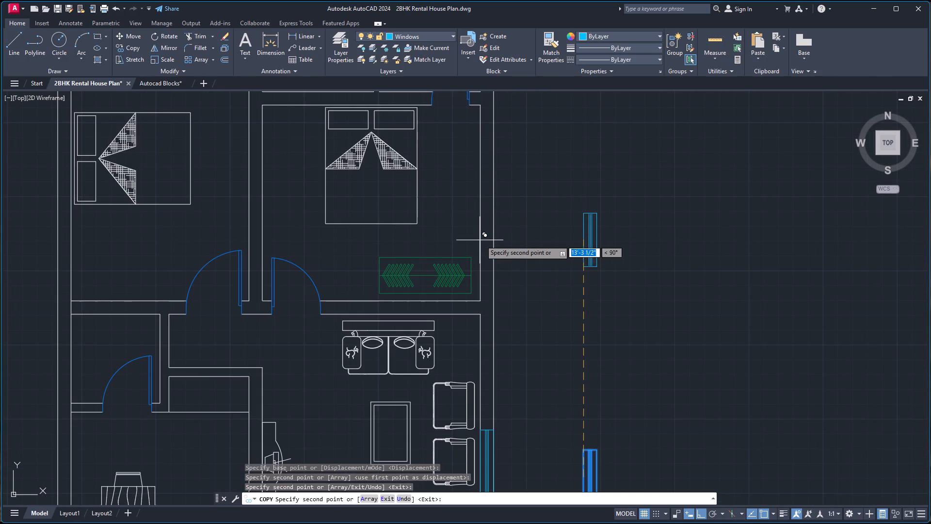
{"action": "left_click", "coordinate": [483, 216]}
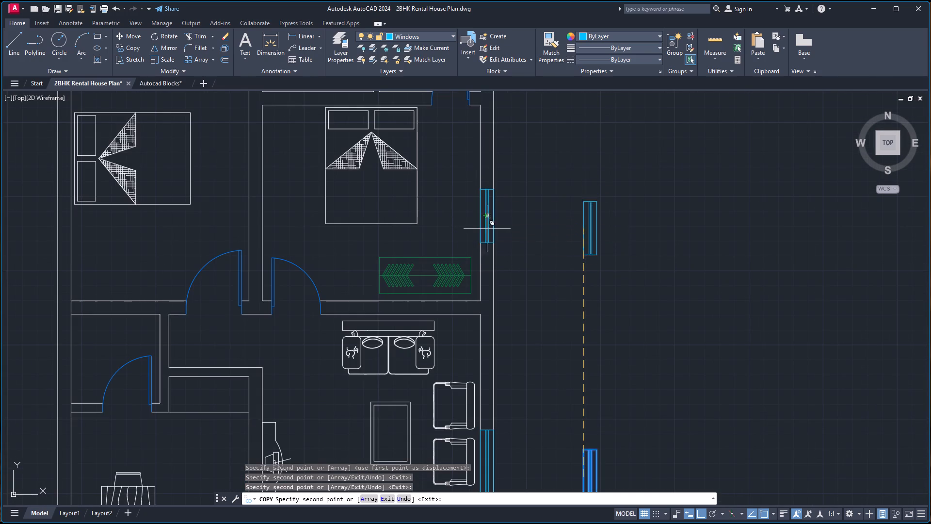
{"action": "scroll", "coordinate": [585, 326], "scroll_direction": "down", "scroll_amount": 3}
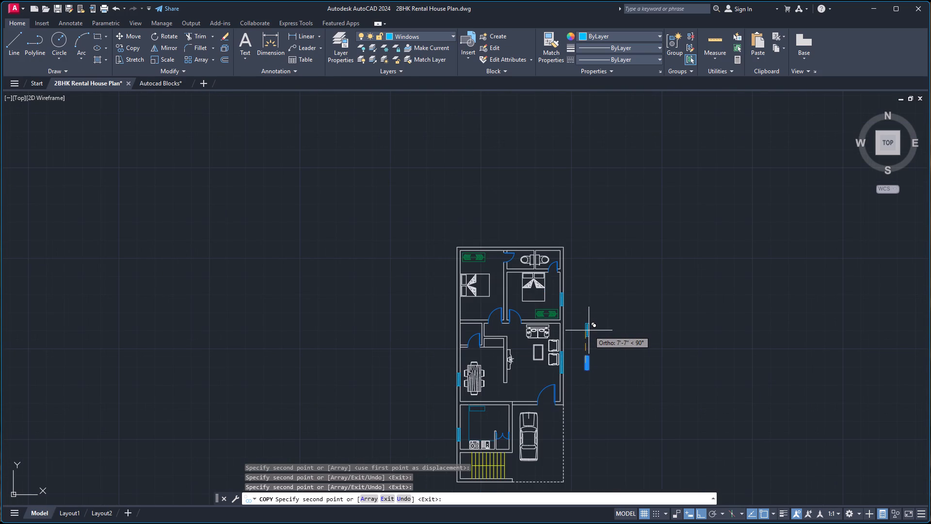
{"action": "key", "text": "Escape"}
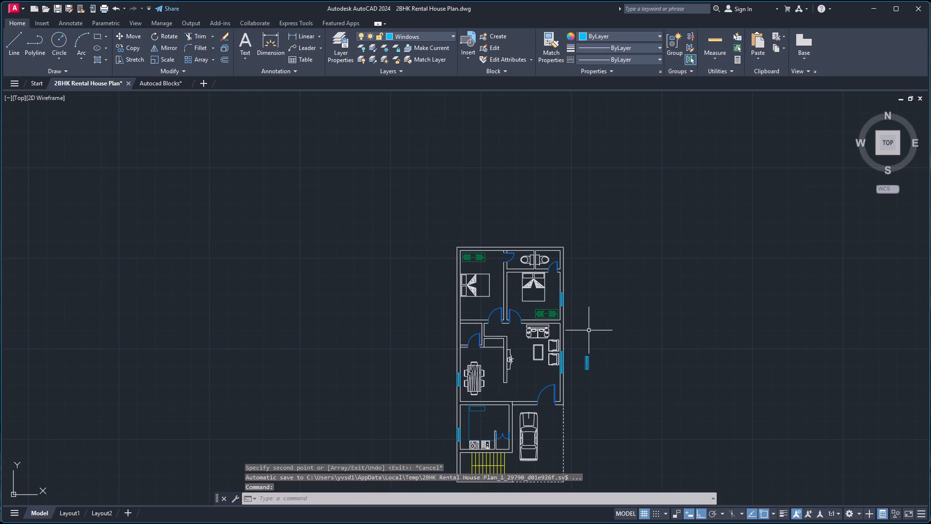
Rotate the spare shortened window a quarter turn clockwise about its west-edge midpoint so that it lies horizontally.
{"action": "left_click", "coordinate": [577, 344]}
{"action": "left_click", "coordinate": [598, 387]}
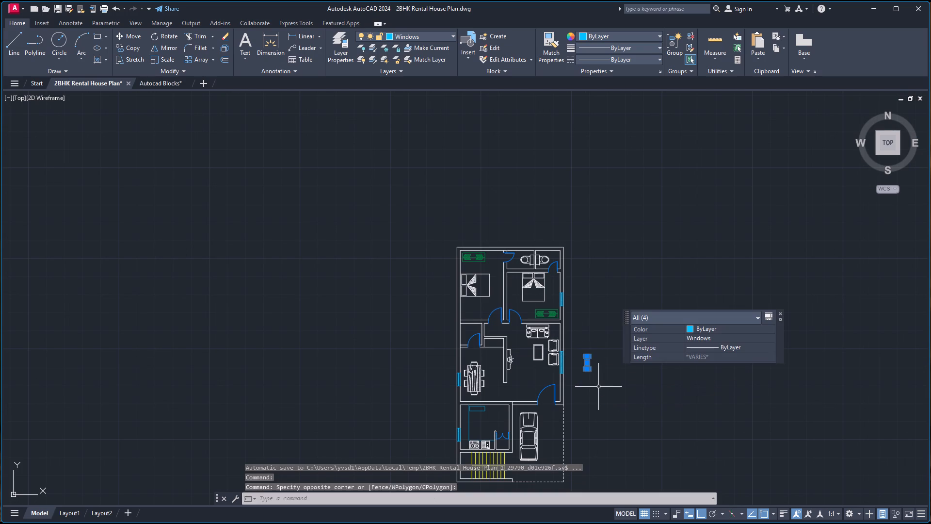
{"action": "key", "text": "r"}
{"action": "key", "text": "o"}
{"action": "key", "text": "Return"}
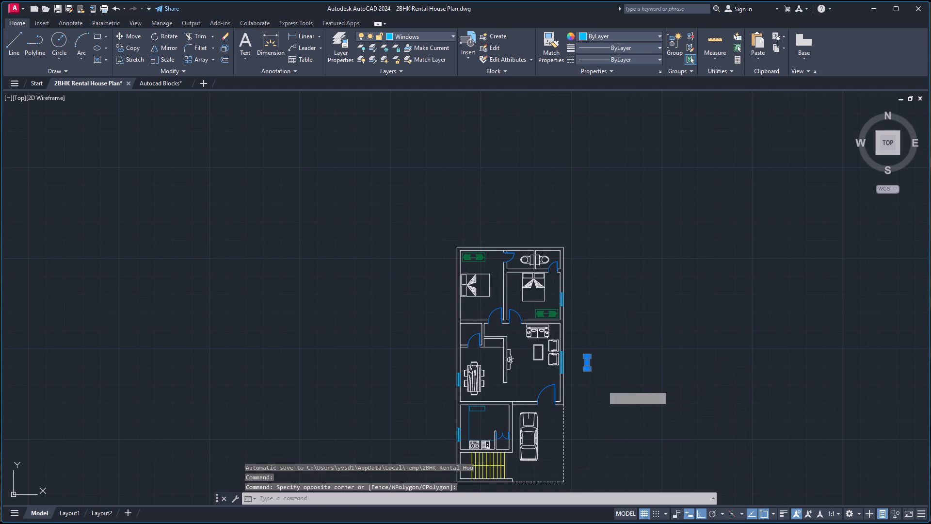
{"action": "scroll", "coordinate": [602, 383], "scroll_direction": "up", "scroll_amount": 3}
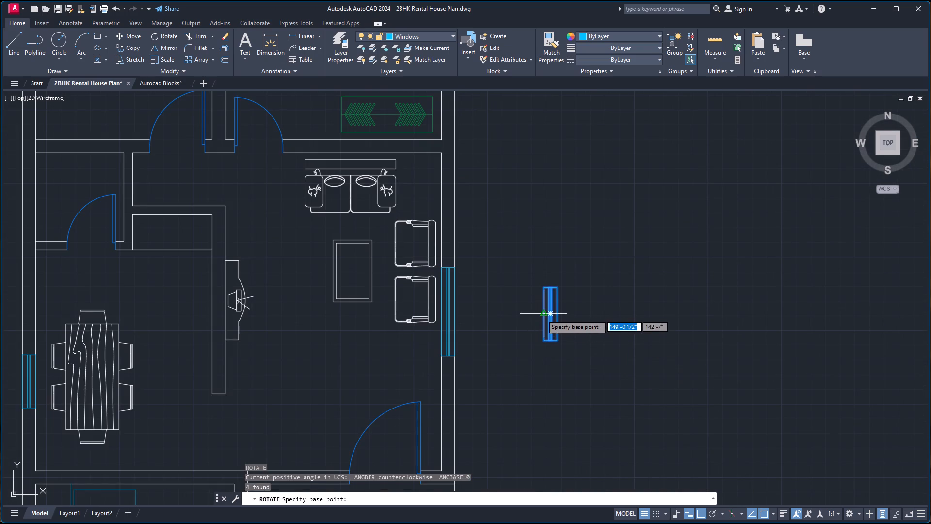
{"action": "left_click", "coordinate": [541, 314]}
{"action": "left_click", "coordinate": [501, 393]}
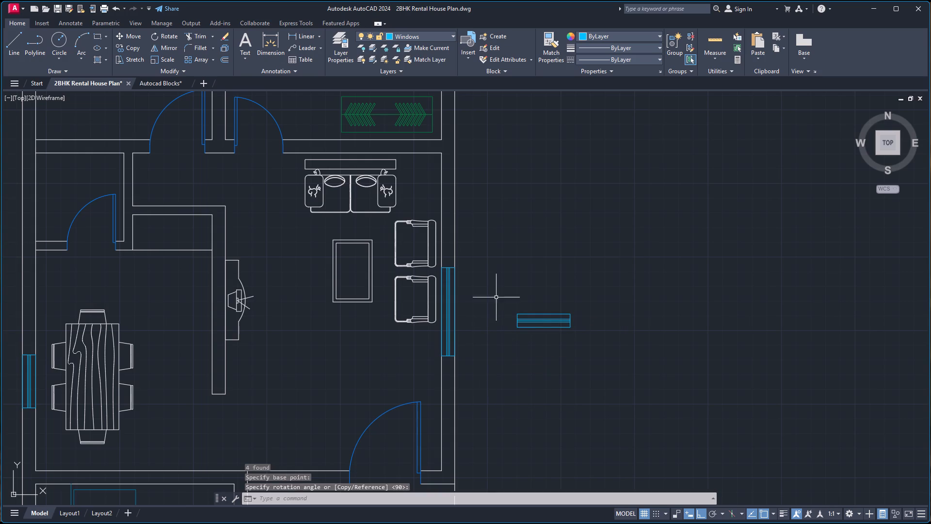
Copy the horizontal window by its bottom-edge midpoint into the living room's south wall, between the kitchen corner and the entrance door.
{"action": "left_click", "coordinate": [496, 292]}
{"action": "left_click", "coordinate": [620, 358]}
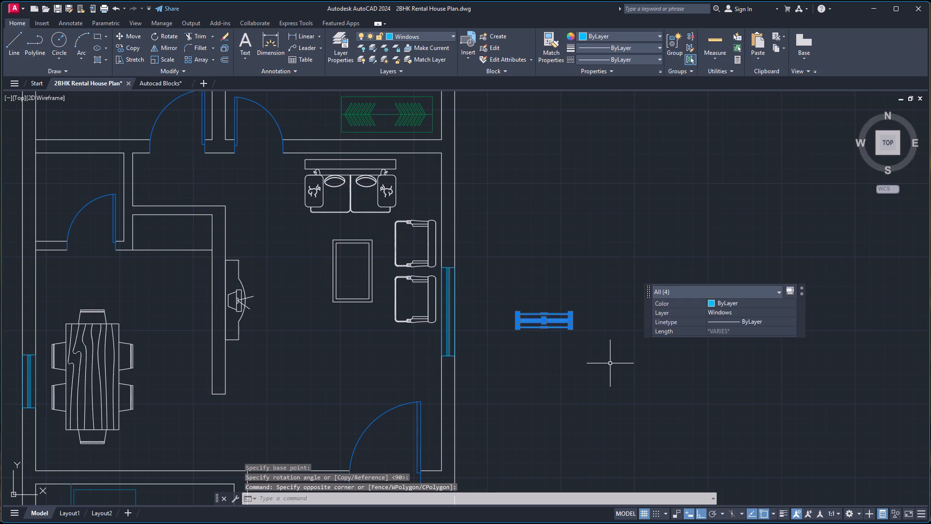
{"action": "key", "text": "c"}
{"action": "key", "text": "o"}
{"action": "key", "text": "Return"}
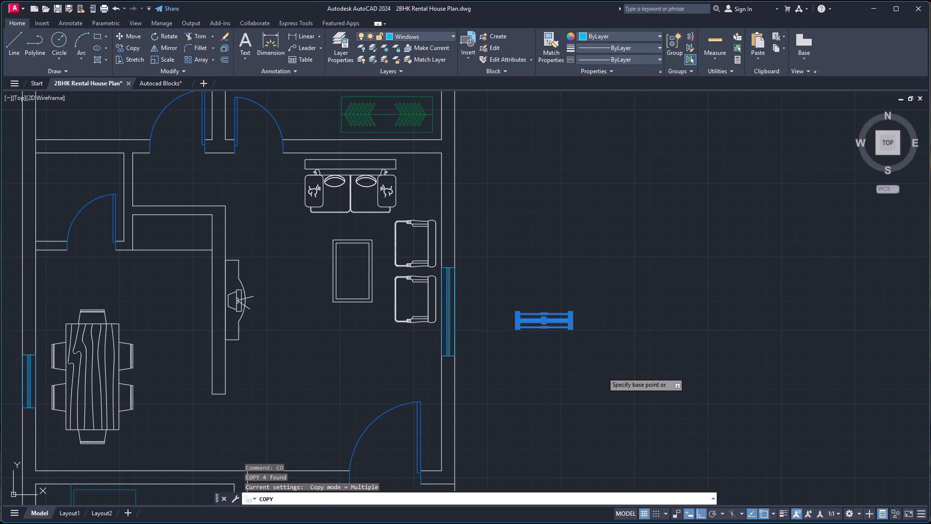
{"action": "left_click", "coordinate": [544, 328]}
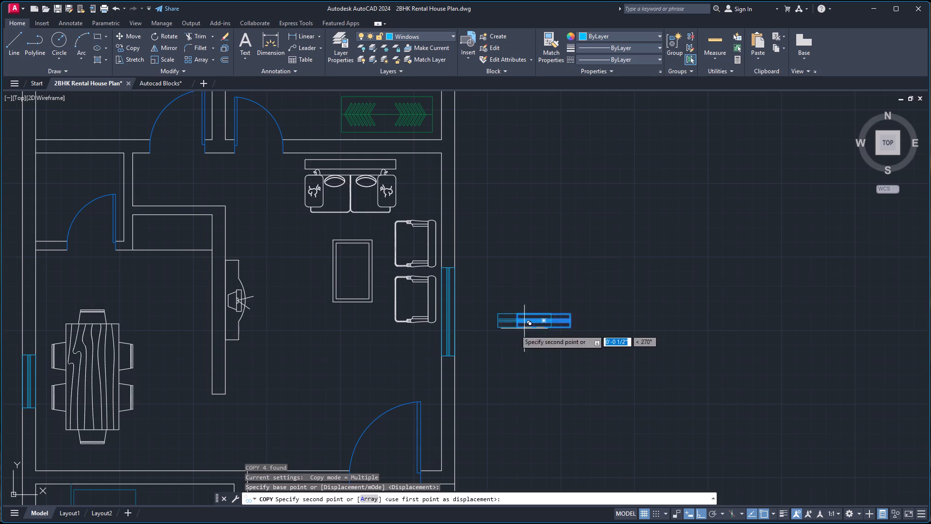
{"action": "scroll", "coordinate": [342, 357], "scroll_direction": "down", "scroll_amount": 3}
{"action": "scroll", "coordinate": [318, 388], "scroll_direction": "up", "scroll_amount": 3}
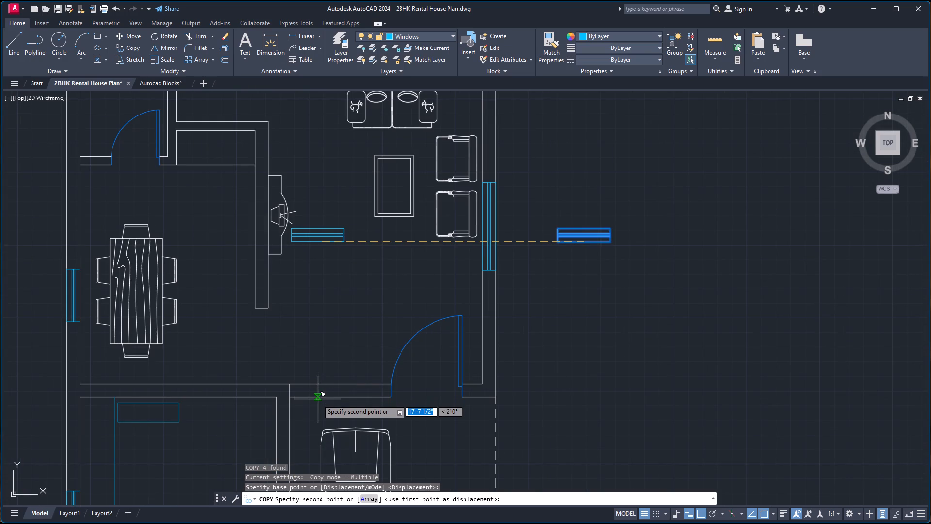
{"action": "scroll", "coordinate": [318, 399], "scroll_direction": "up", "scroll_amount": 3}
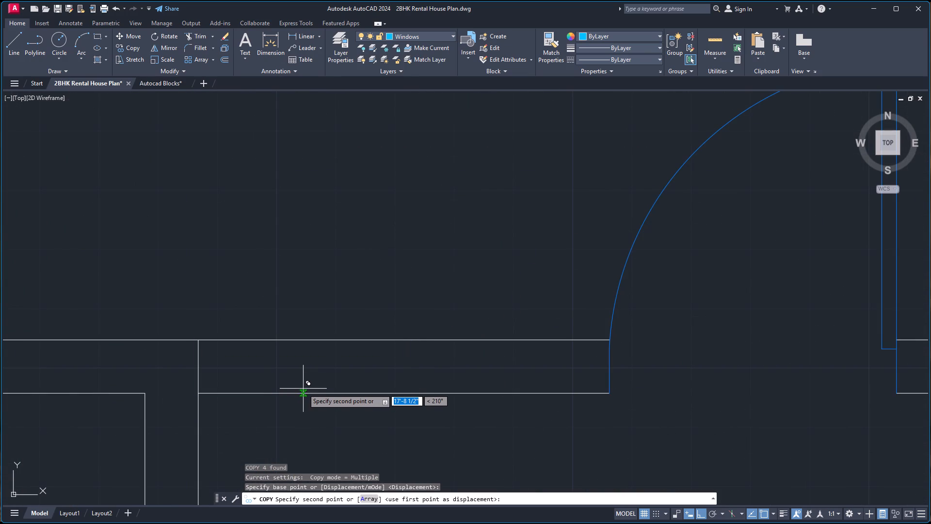
{"action": "left_click", "coordinate": [304, 390]}
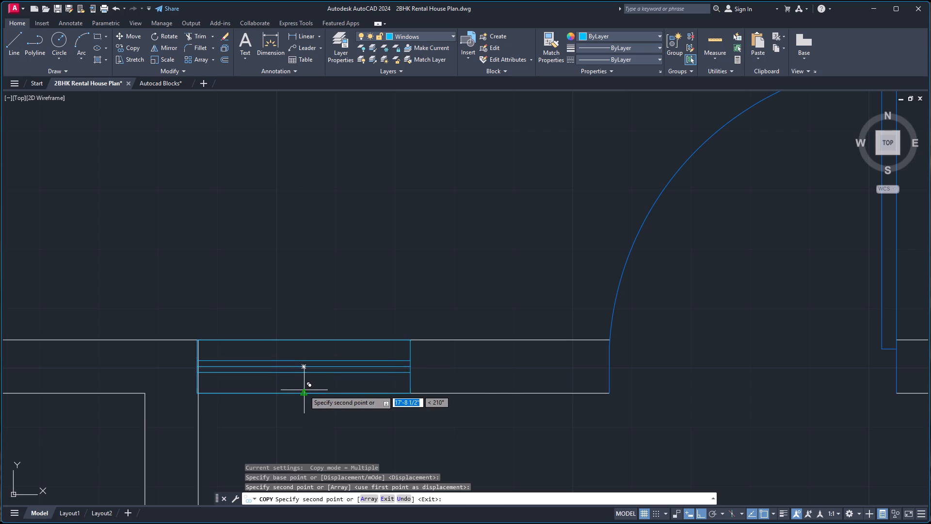
End the copying and move the south living-room window's outer frame by its southwest corner onto the adjoining kitchen wall's outer corner.
{"action": "key", "text": "Escape"}
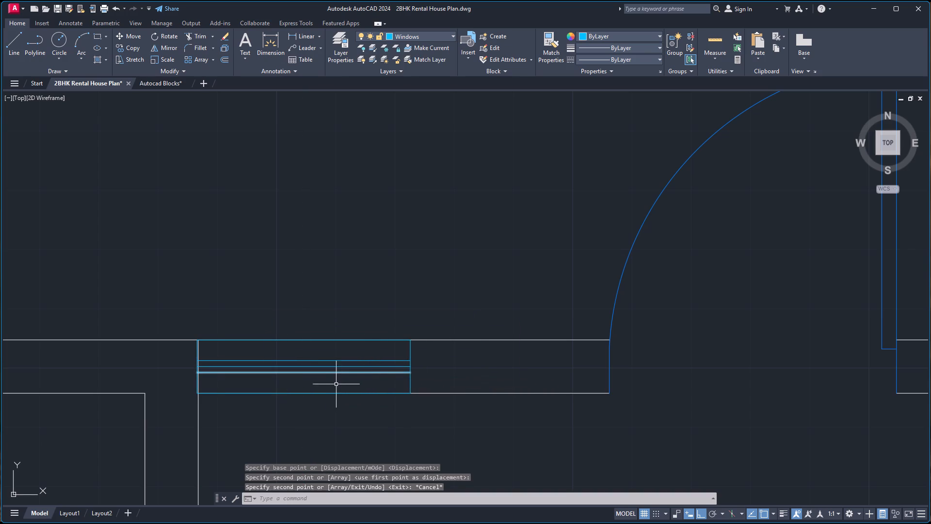
{"action": "left_click", "coordinate": [331, 394]}
{"action": "key", "text": "m"}
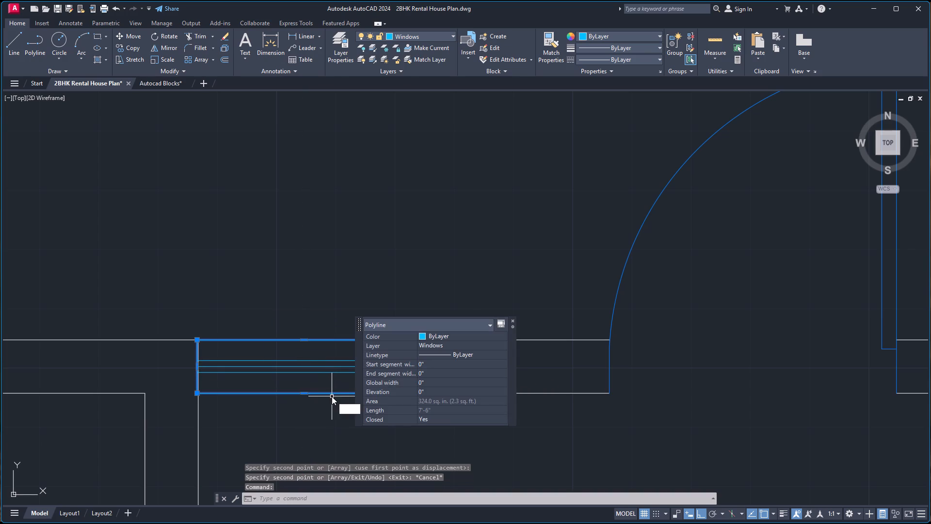
{"action": "key", "text": "Return"}
{"action": "scroll", "coordinate": [207, 399], "scroll_direction": "up", "scroll_amount": 4}
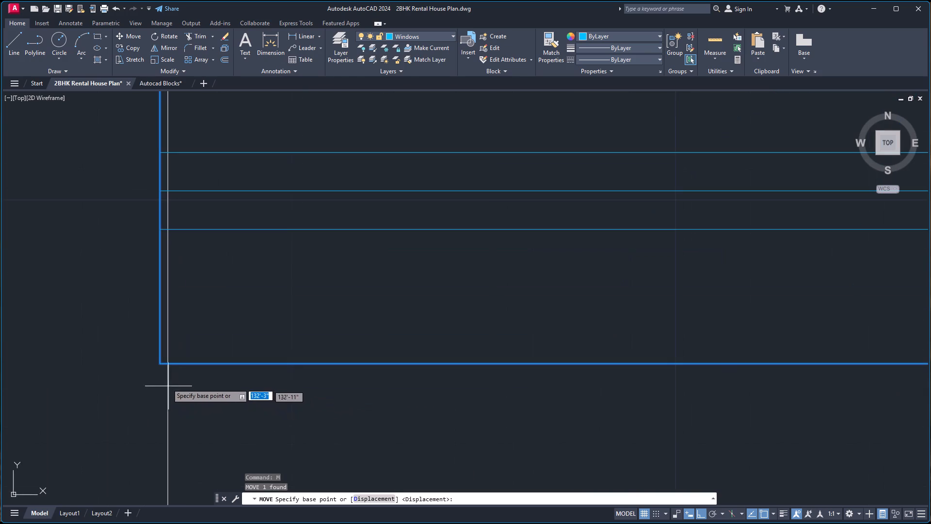
{"action": "left_click", "coordinate": [159, 365]}
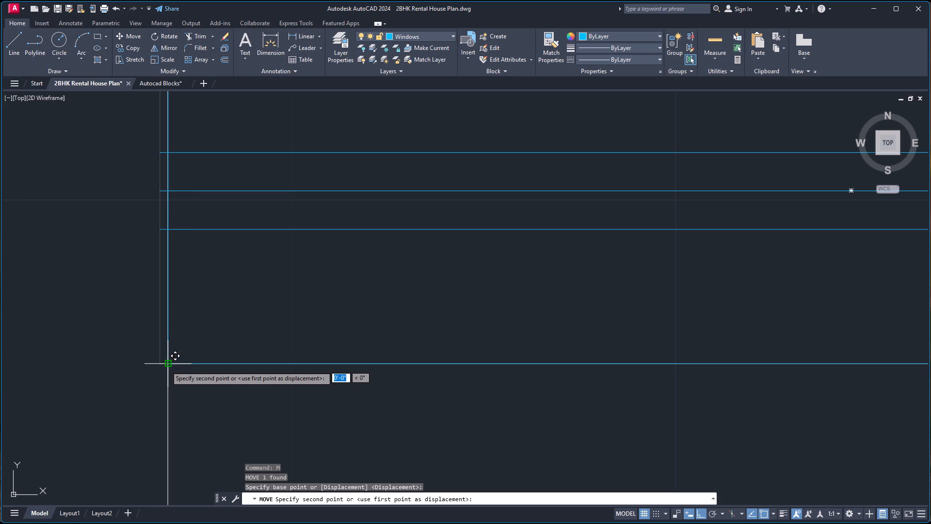
{"action": "left_click", "coordinate": [166, 366]}
{"action": "scroll", "coordinate": [295, 383], "scroll_direction": "down", "scroll_amount": 4}
{"action": "scroll", "coordinate": [387, 369], "scroll_direction": "down", "scroll_amount": 2}
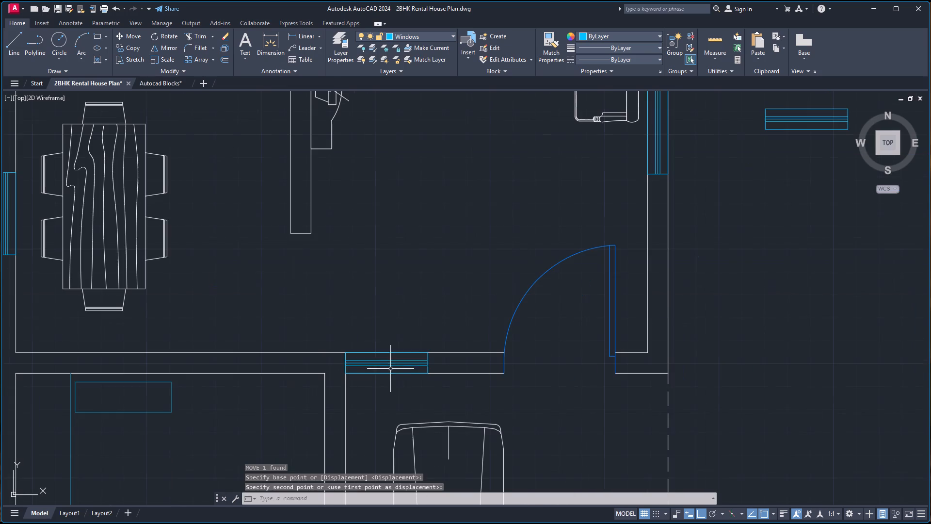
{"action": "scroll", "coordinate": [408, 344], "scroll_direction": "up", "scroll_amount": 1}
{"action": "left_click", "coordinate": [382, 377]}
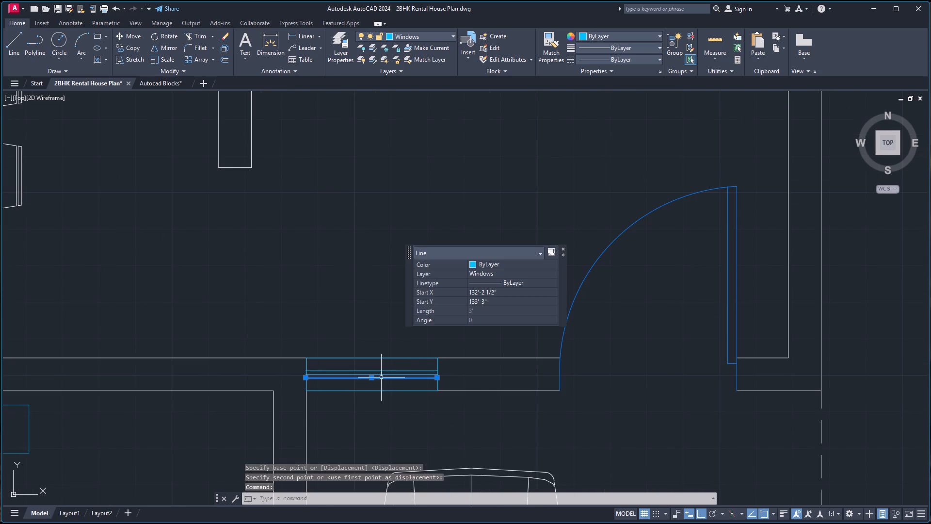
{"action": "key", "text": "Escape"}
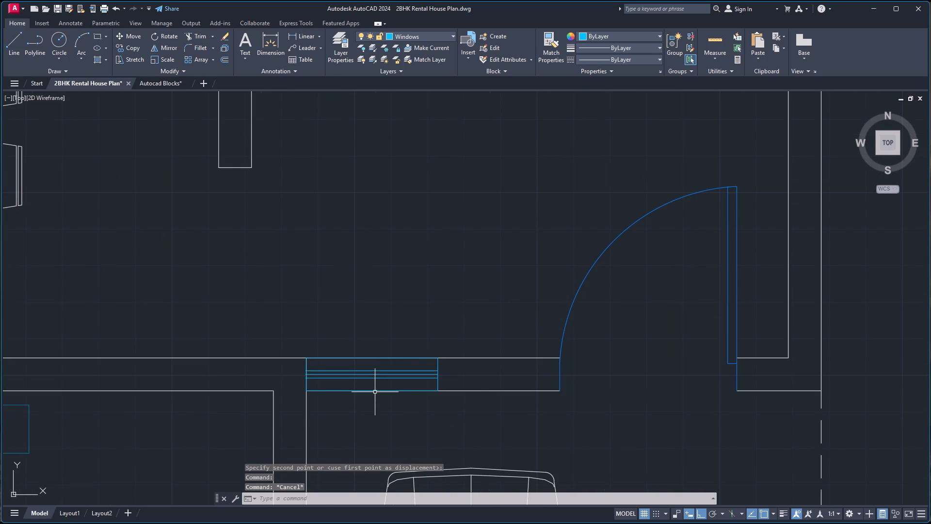
Copy the spare horizontal window by its bottom-edge midpoint into the west bedroom's north wall, between the wardrobe and the bathroom door.
{"action": "scroll", "coordinate": [585, 324], "scroll_direction": "down", "scroll_amount": 4}
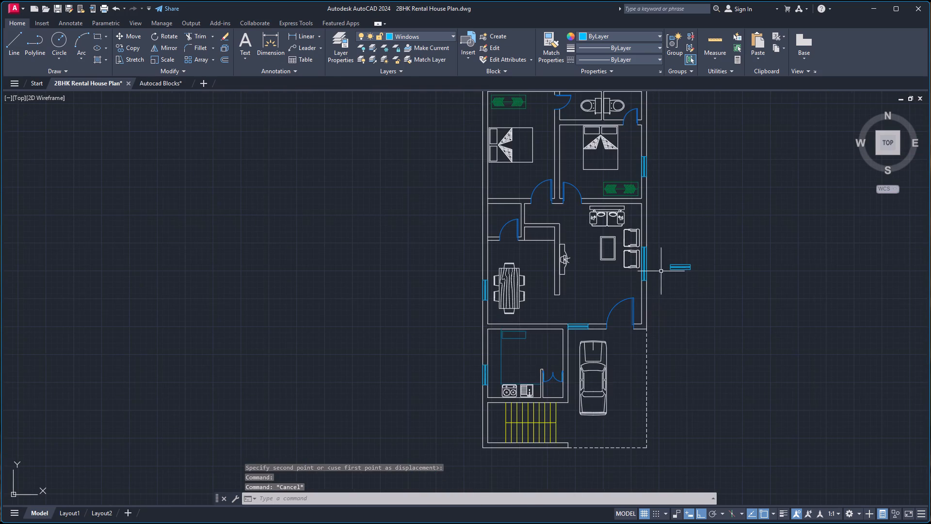
{"action": "scroll", "coordinate": [665, 240], "scroll_direction": "up", "scroll_amount": 3}
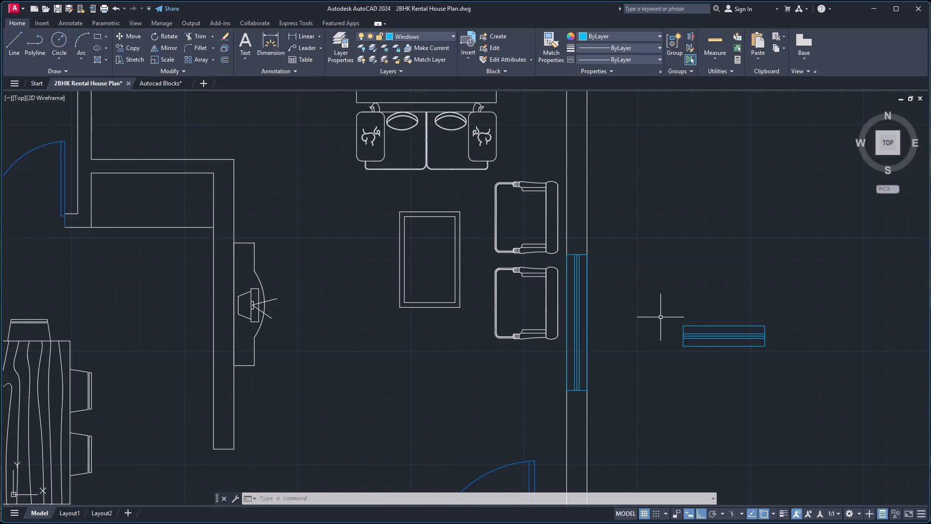
{"action": "left_click", "coordinate": [666, 303]}
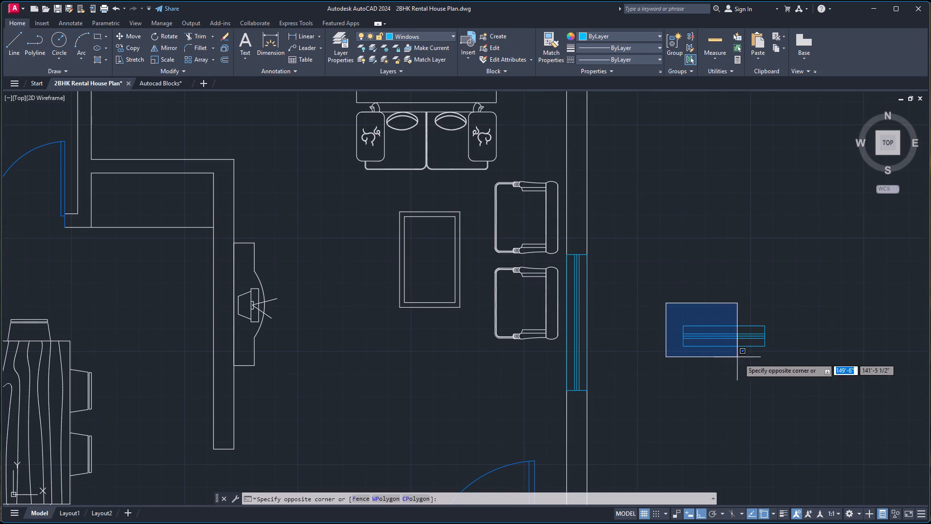
{"action": "left_click", "coordinate": [777, 361]}
{"action": "key", "text": "c"}
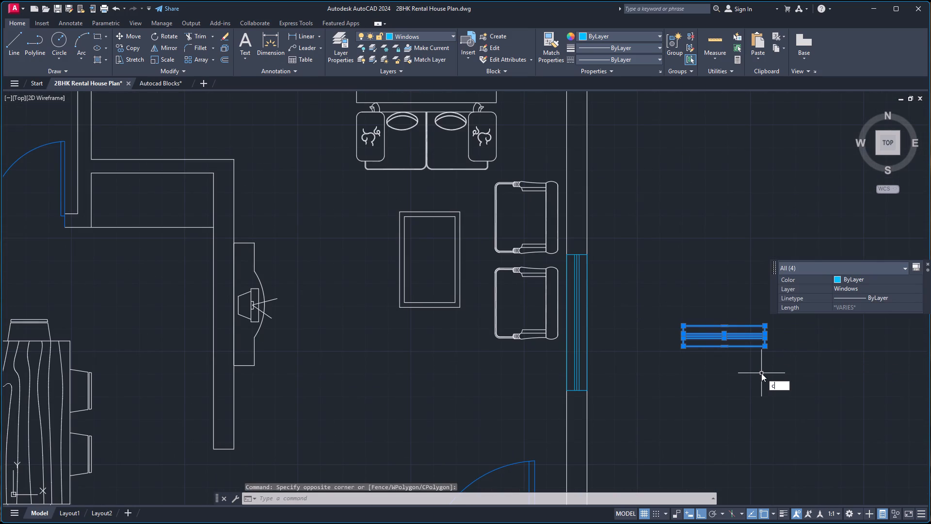
{"action": "key", "text": "o"}
{"action": "key", "text": "Return"}
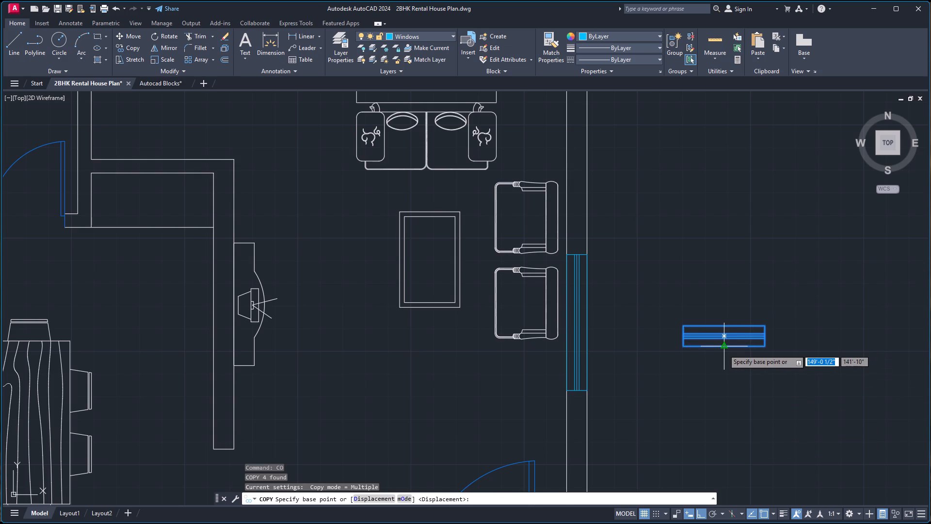
{"action": "left_click", "coordinate": [722, 349]}
{"action": "scroll", "coordinate": [607, 296], "scroll_direction": "down", "scroll_amount": 6}
{"action": "scroll", "coordinate": [509, 236], "scroll_direction": "up", "scroll_amount": 6}
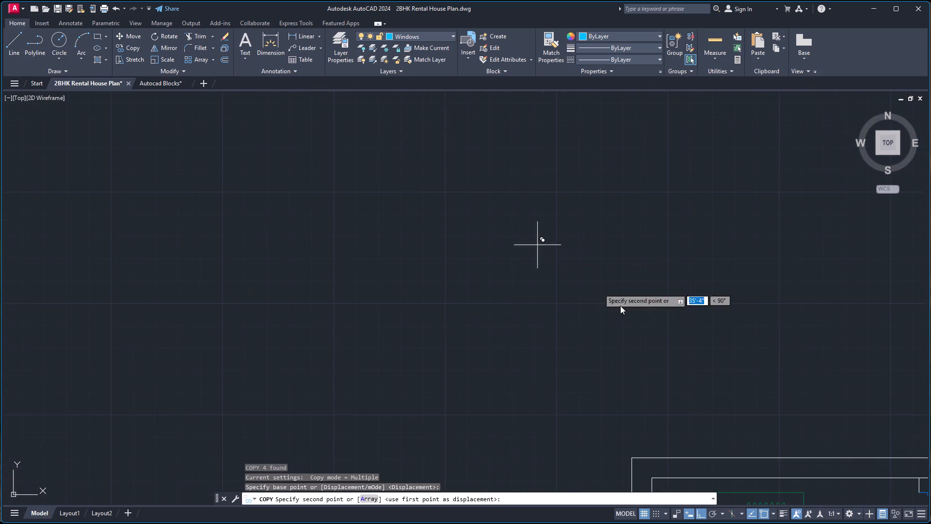
{"action": "scroll", "coordinate": [754, 389], "scroll_direction": "down", "scroll_amount": 5}
{"action": "scroll", "coordinate": [802, 416], "scroll_direction": "up", "scroll_amount": 3}
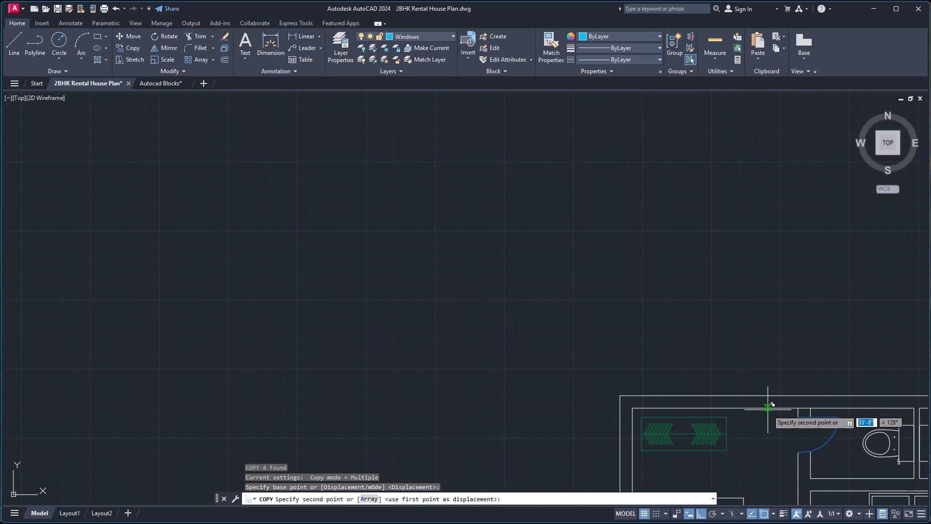
{"action": "scroll", "coordinate": [768, 410], "scroll_direction": "up", "scroll_amount": 1}
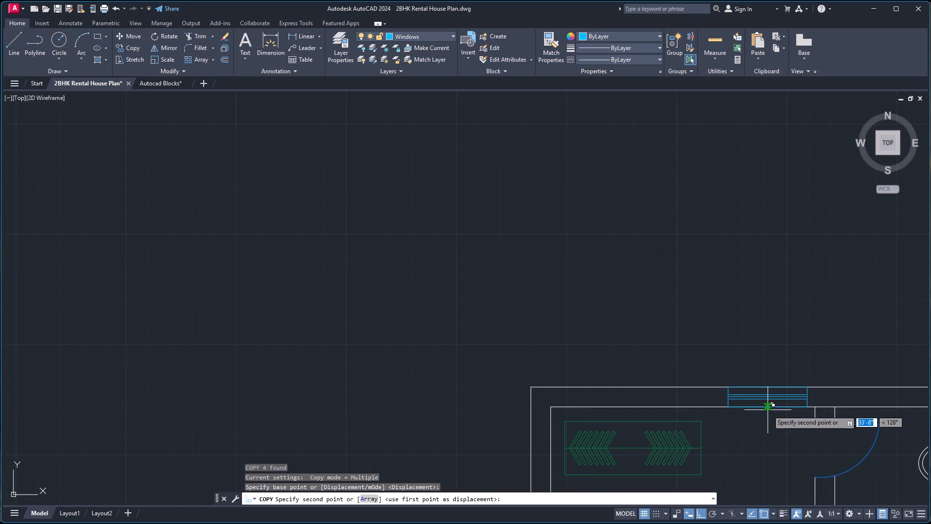
{"action": "left_click", "coordinate": [767, 411]}
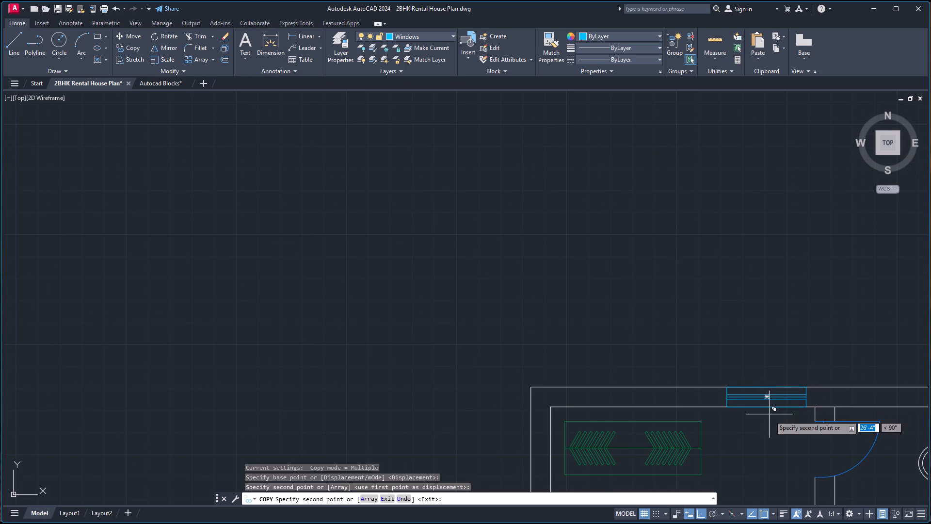
{"action": "scroll", "coordinate": [795, 425], "scroll_direction": "down", "scroll_amount": 4}
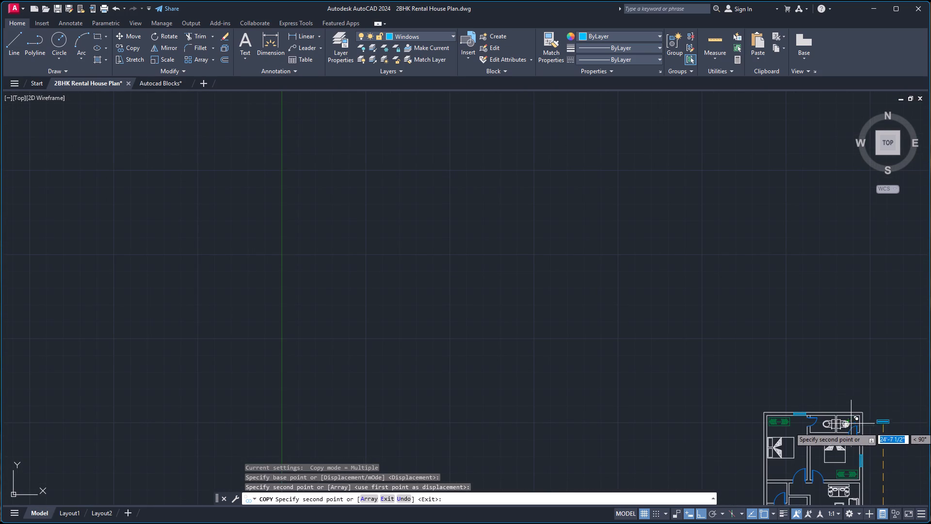
{"action": "scroll", "coordinate": [866, 440], "scroll_direction": "up", "scroll_amount": 4}
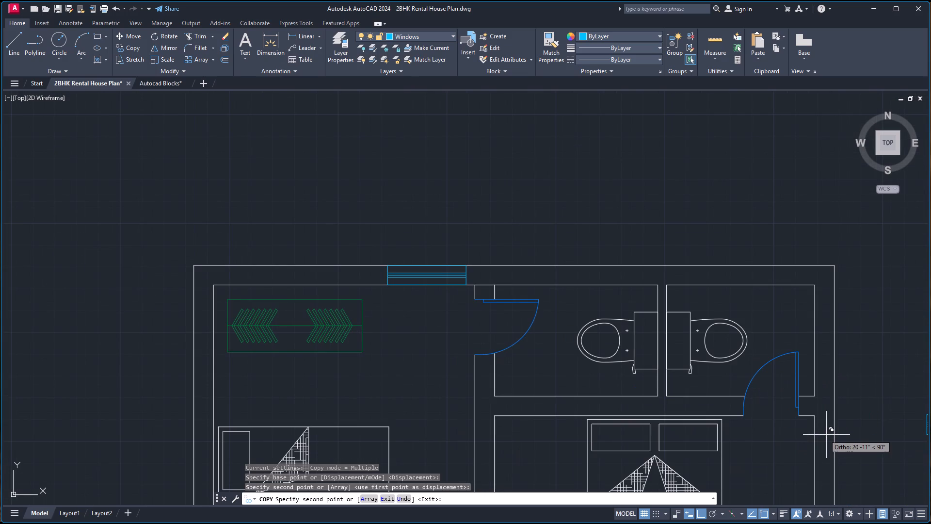
{"action": "key", "text": "Escape"}
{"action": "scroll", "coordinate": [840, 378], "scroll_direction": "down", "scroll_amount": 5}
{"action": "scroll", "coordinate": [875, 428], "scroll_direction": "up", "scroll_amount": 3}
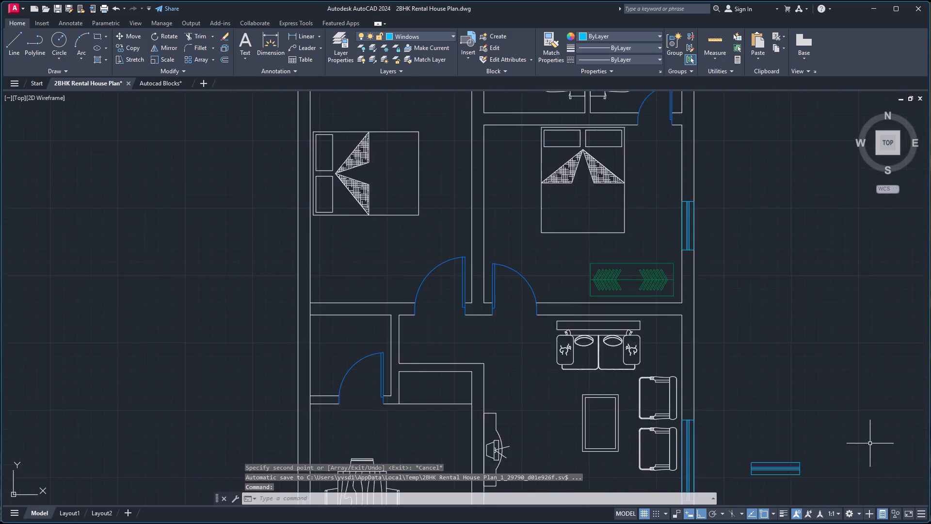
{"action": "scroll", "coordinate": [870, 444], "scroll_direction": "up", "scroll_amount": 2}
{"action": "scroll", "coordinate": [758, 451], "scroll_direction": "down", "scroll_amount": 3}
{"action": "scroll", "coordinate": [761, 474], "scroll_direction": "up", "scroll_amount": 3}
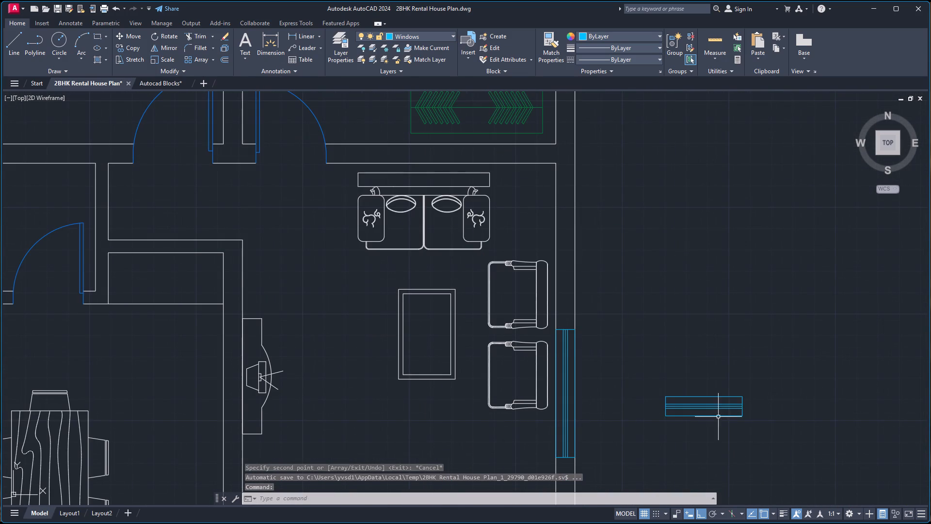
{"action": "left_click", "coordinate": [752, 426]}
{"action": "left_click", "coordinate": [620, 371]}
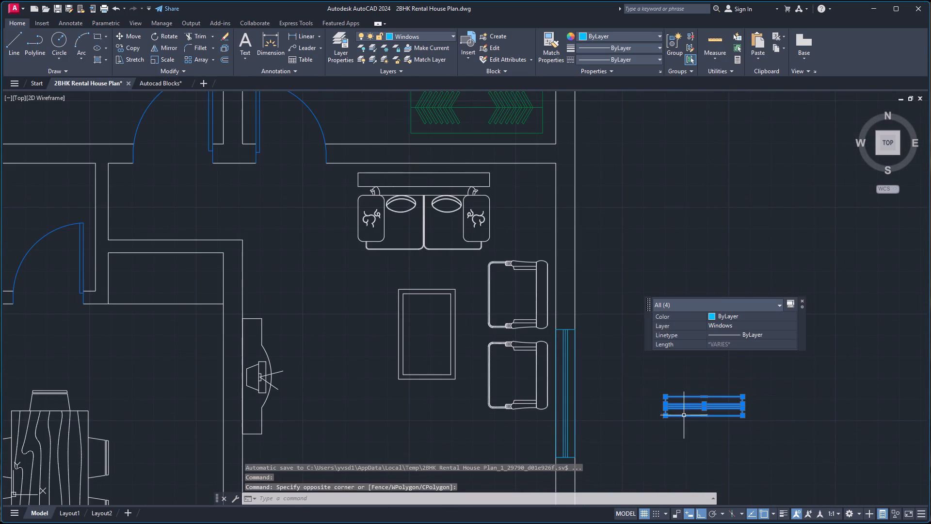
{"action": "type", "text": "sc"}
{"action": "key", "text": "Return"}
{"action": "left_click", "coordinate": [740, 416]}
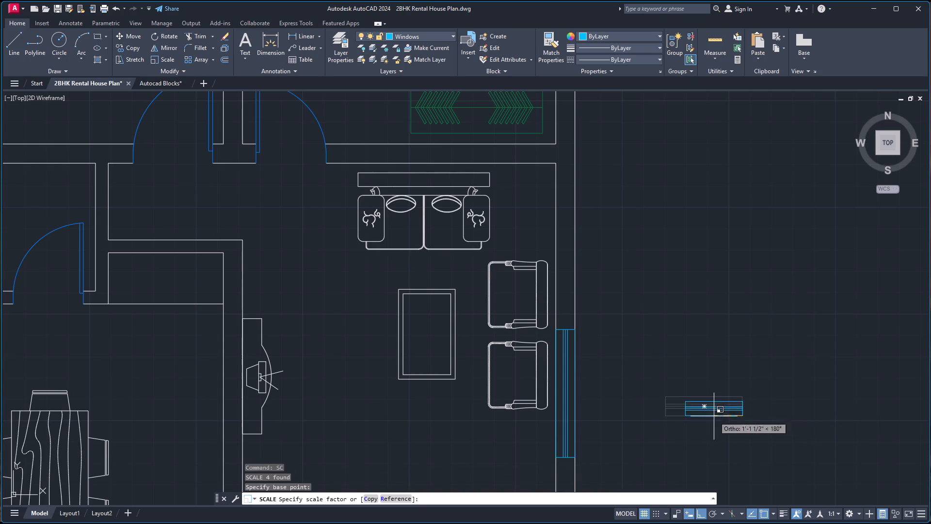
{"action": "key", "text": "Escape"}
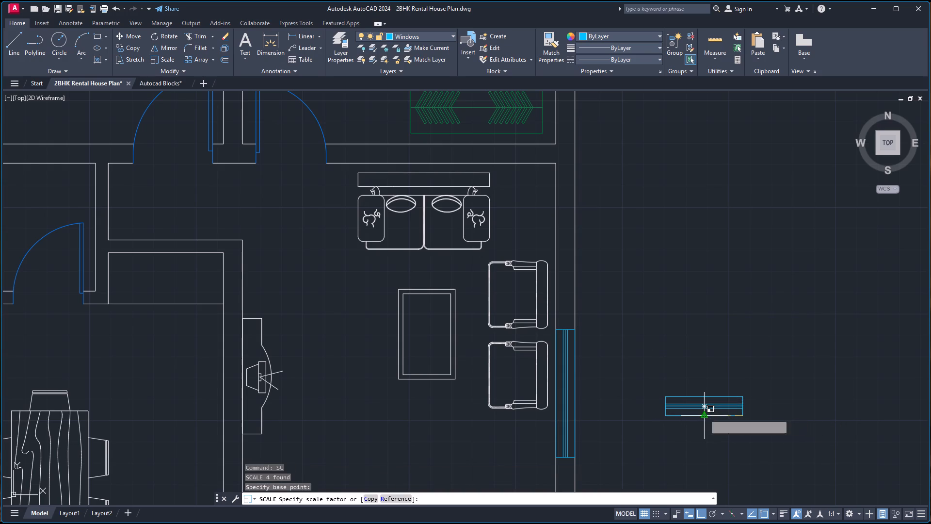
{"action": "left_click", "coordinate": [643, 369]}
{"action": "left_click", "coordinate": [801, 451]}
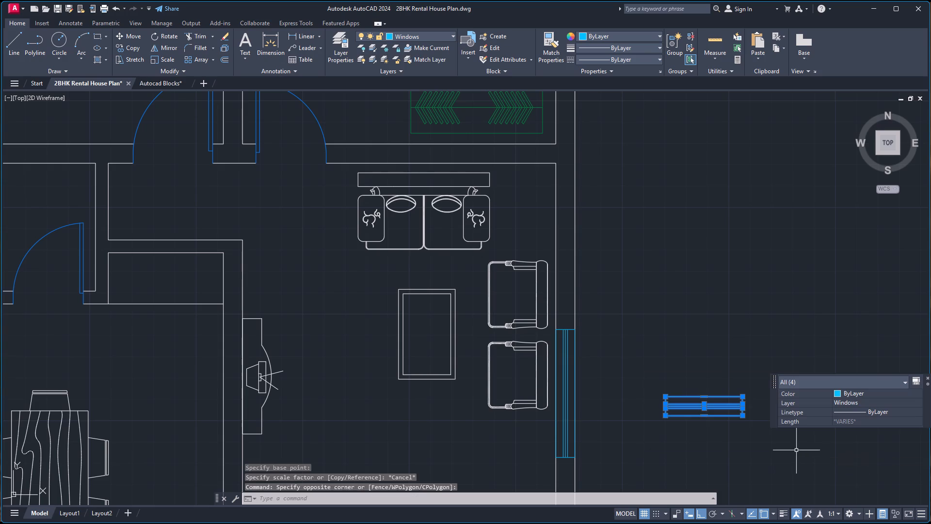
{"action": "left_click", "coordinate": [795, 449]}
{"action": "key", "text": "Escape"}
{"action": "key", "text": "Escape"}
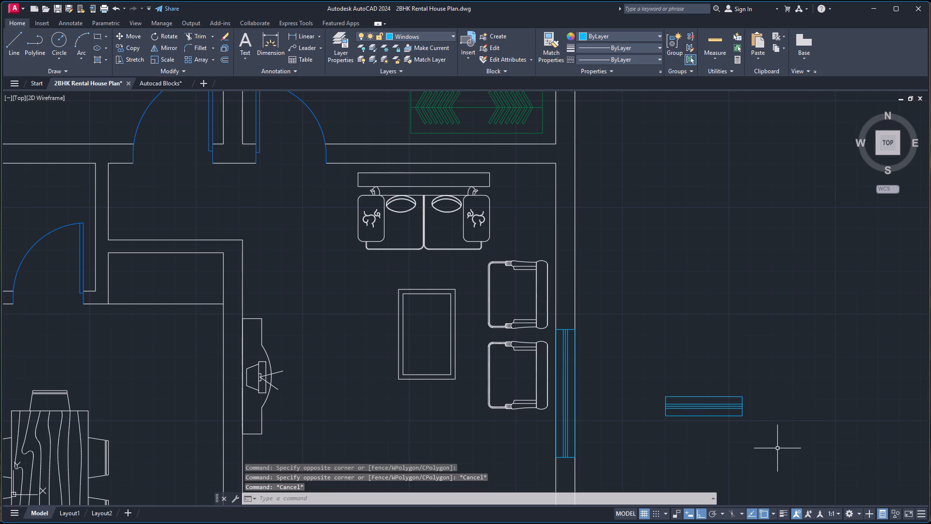
Stretch the east end of the spare horizontal window inward by 1' to shorten it.
{"action": "key", "text": "s"}
{"action": "key", "text": "Return"}
{"action": "left_click", "coordinate": [754, 434]}
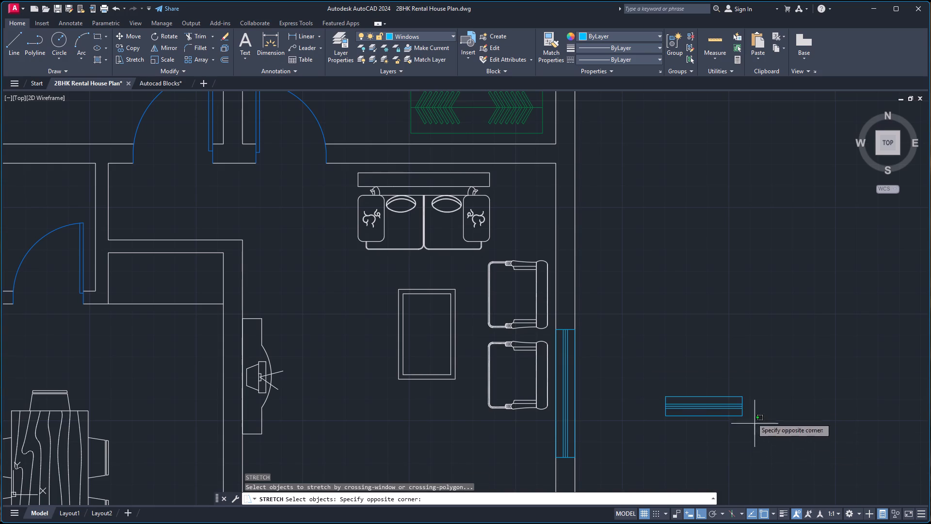
{"action": "left_click", "coordinate": [724, 394]}
{"action": "key", "text": "Return"}
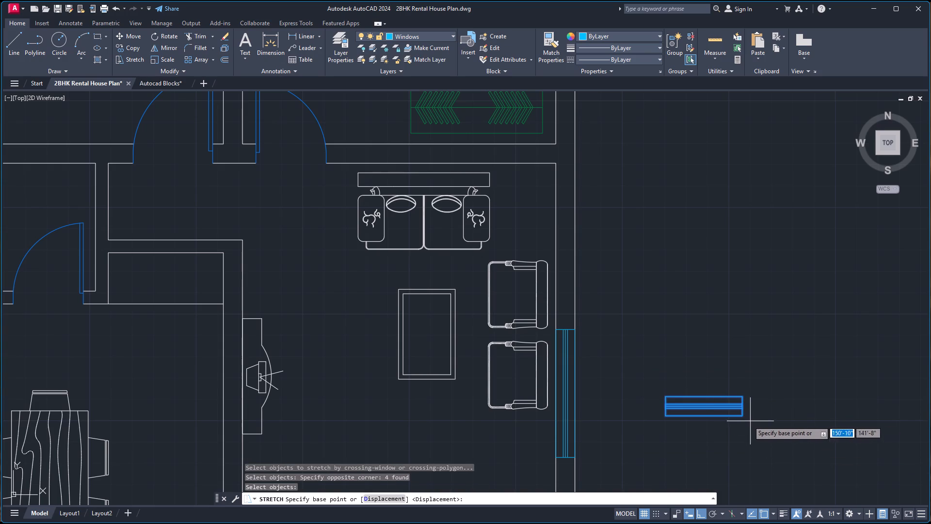
{"action": "left_click", "coordinate": [743, 416]}
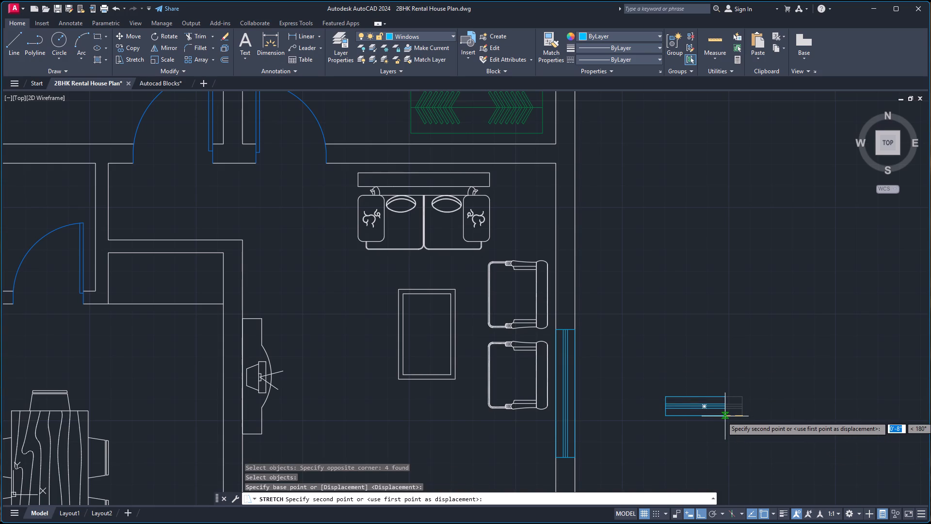
{"action": "key", "text": "1"}
{"action": "key", "text": "apostrophe"}
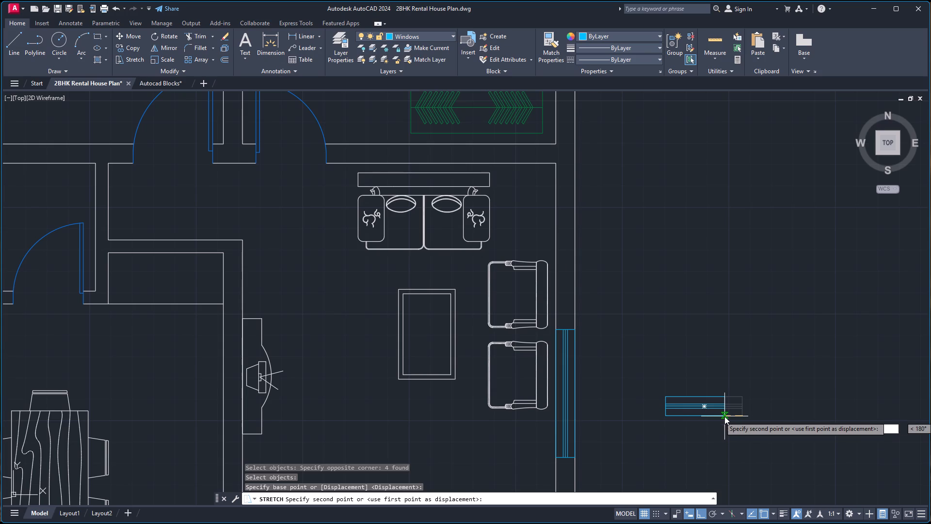
{"action": "key", "text": "Return"}
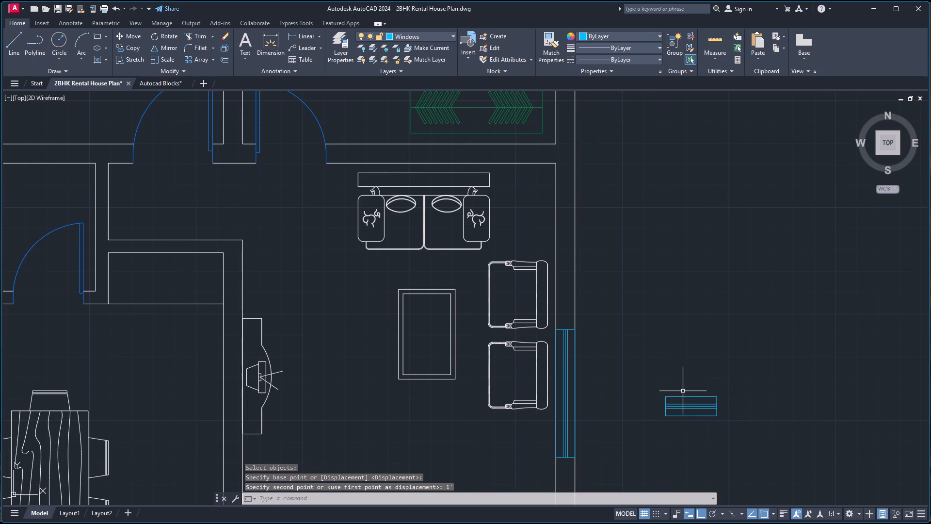
Copy the newly shortened window by its bottom-edge midpoint into the north wall of the west bathroom, about midway along the room.
{"action": "left_click", "coordinate": [658, 384]}
{"action": "left_click", "coordinate": [750, 433]}
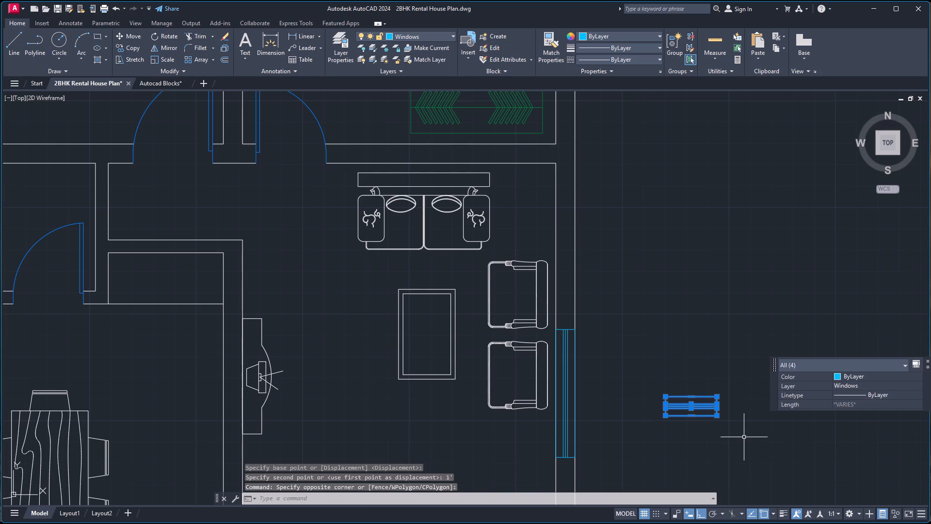
{"action": "key", "text": "c"}
{"action": "key", "text": "o"}
{"action": "key", "text": "Return"}
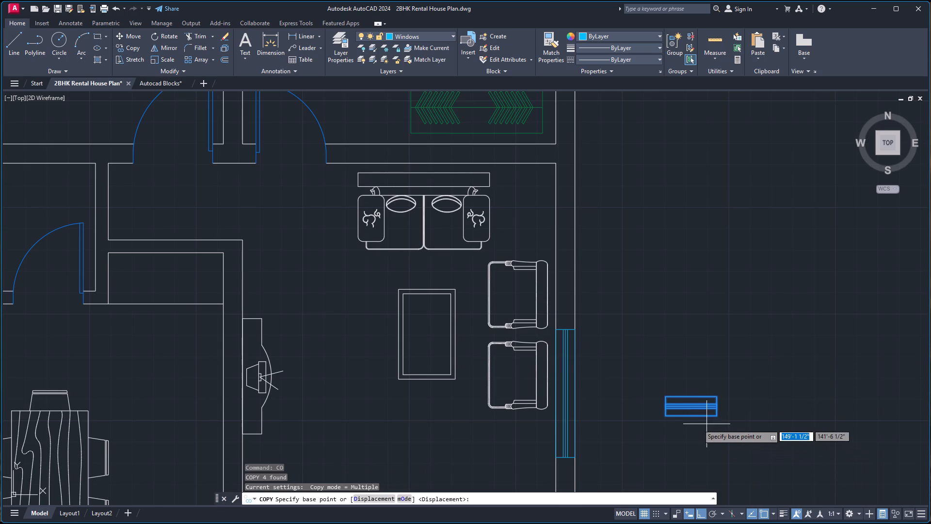
{"action": "left_click", "coordinate": [691, 417]}
{"action": "scroll", "coordinate": [621, 360], "scroll_direction": "down", "scroll_amount": 5}
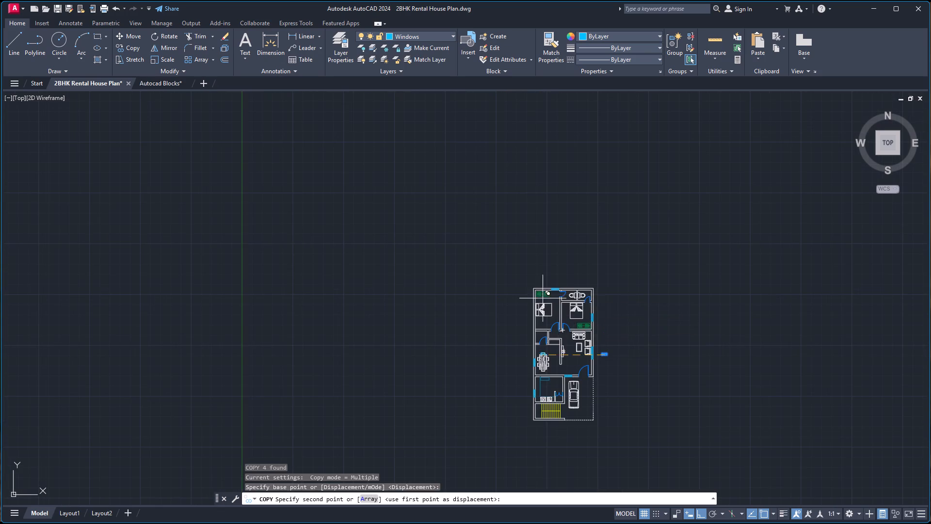
{"action": "scroll", "coordinate": [562, 293], "scroll_direction": "up", "scroll_amount": 4}
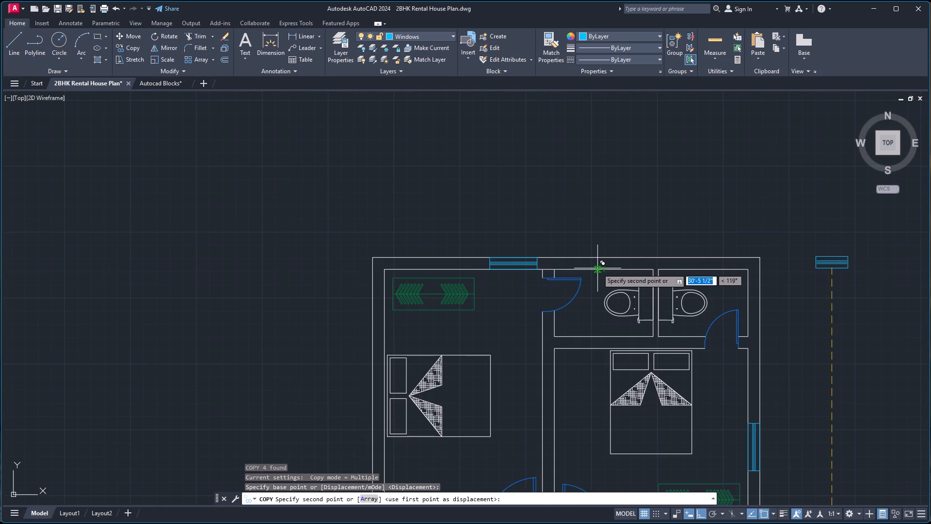
{"action": "left_click", "coordinate": [596, 268]}
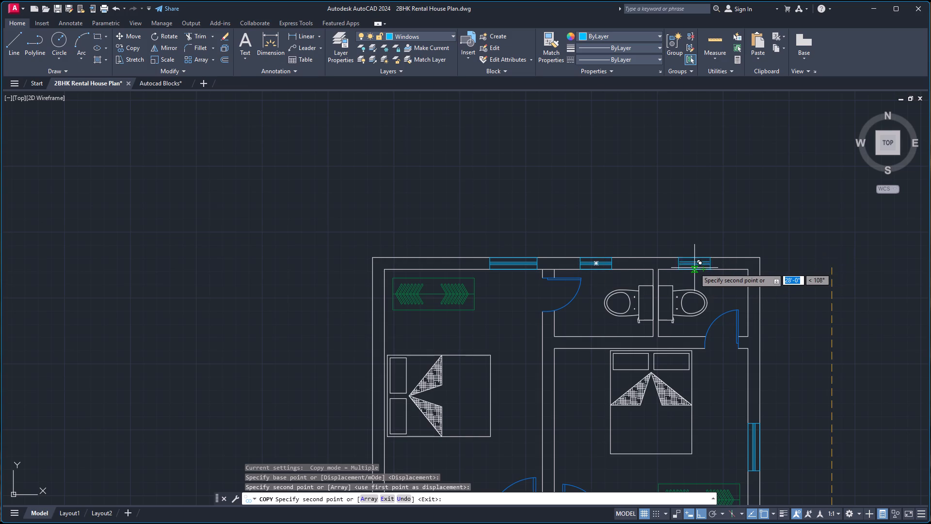
Place another copy of the short window in the east bathroom's north wall and end the copying.
{"action": "left_click", "coordinate": [692, 268]}
{"action": "scroll", "coordinate": [641, 352], "scroll_direction": "down", "scroll_amount": 3}
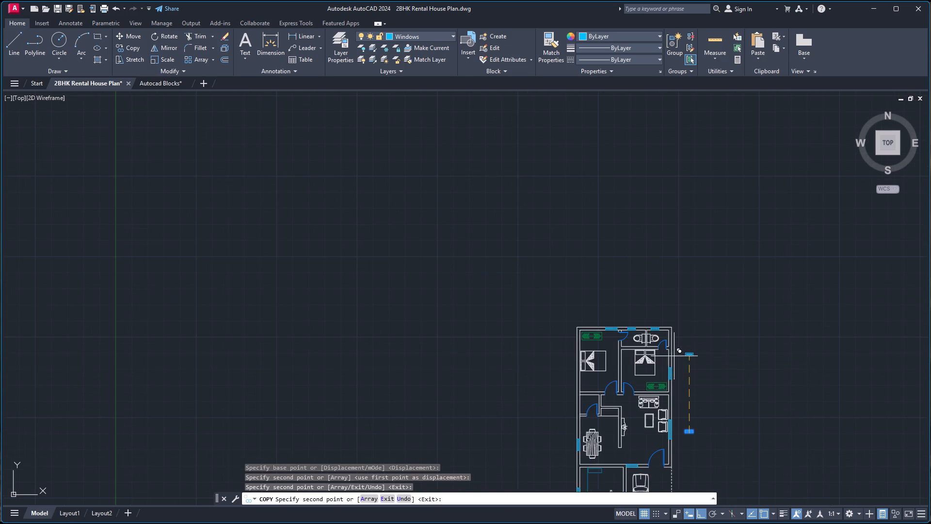
{"action": "scroll", "coordinate": [687, 421], "scroll_direction": "down", "scroll_amount": 1}
{"action": "key", "text": "Escape"}
Rotate the spare short window outside the east wall by 90° about its bottom-edge midpoint to stand it vertically.
{"action": "scroll", "coordinate": [684, 438], "scroll_direction": "up", "scroll_amount": 4}
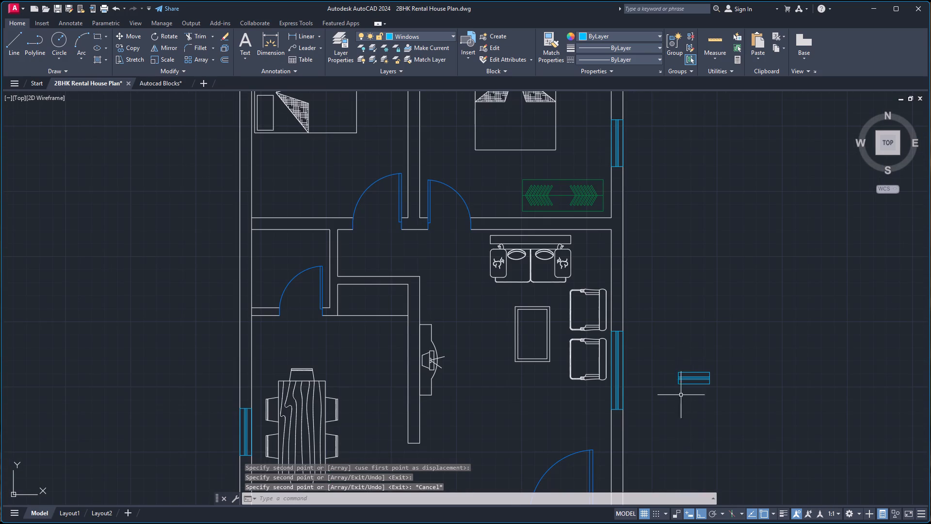
{"action": "left_click", "coordinate": [670, 346]}
{"action": "left_click", "coordinate": [714, 407]}
{"action": "key", "text": "r"}
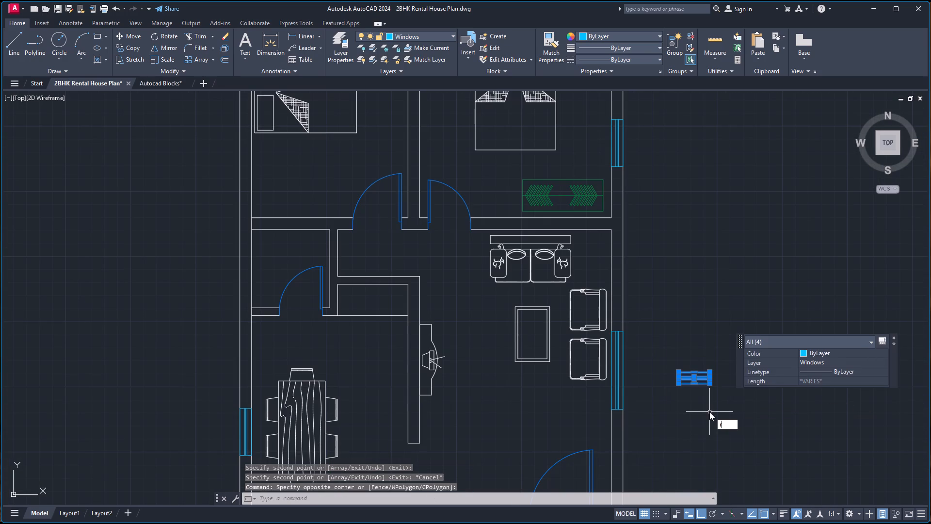
{"action": "key", "text": "o"}
{"action": "key", "text": "Return"}
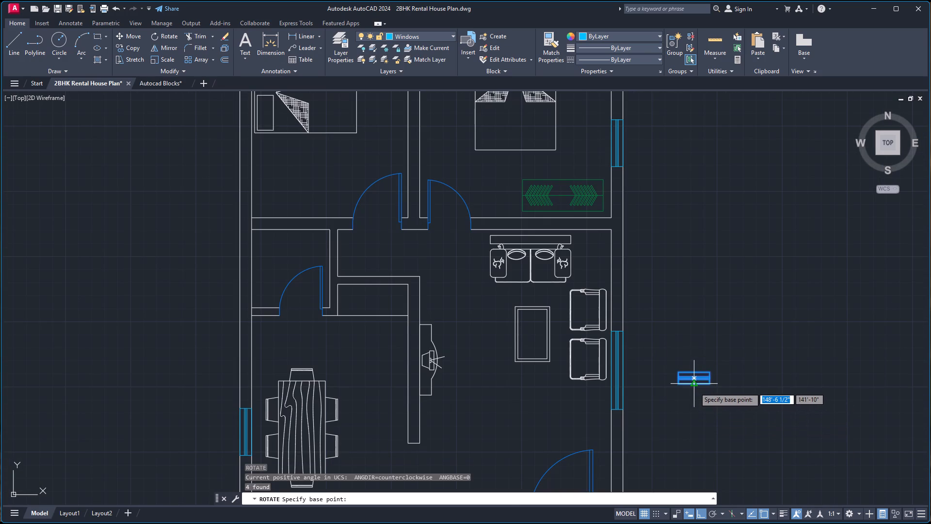
{"action": "left_click", "coordinate": [693, 387]}
{"action": "left_click", "coordinate": [692, 336]}
Copy the vertical short window by its west-edge midpoint into the outer west wall of the small room north of the dining area.
{"action": "left_click", "coordinate": [667, 351]}
{"action": "left_click", "coordinate": [702, 426]}
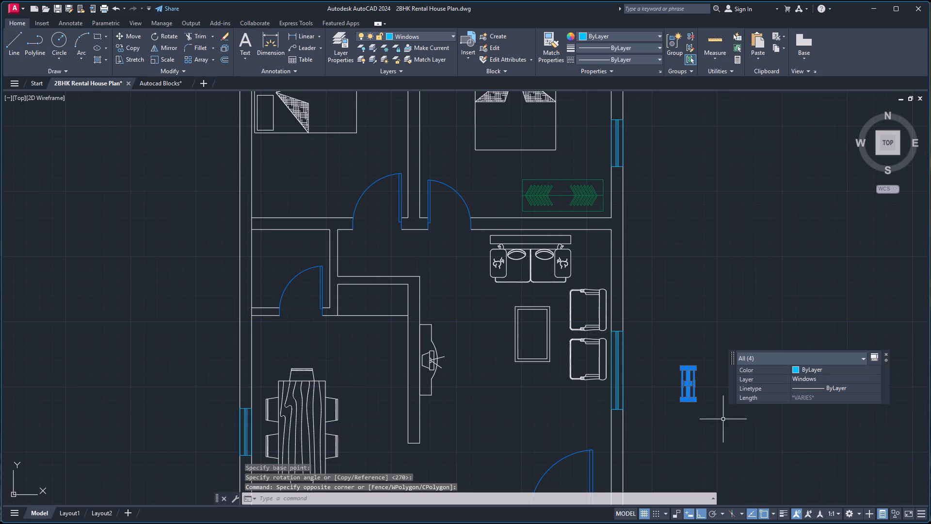
{"action": "key", "text": "c"}
{"action": "key", "text": "o"}
{"action": "key", "text": "Return"}
{"action": "left_click", "coordinate": [682, 386]}
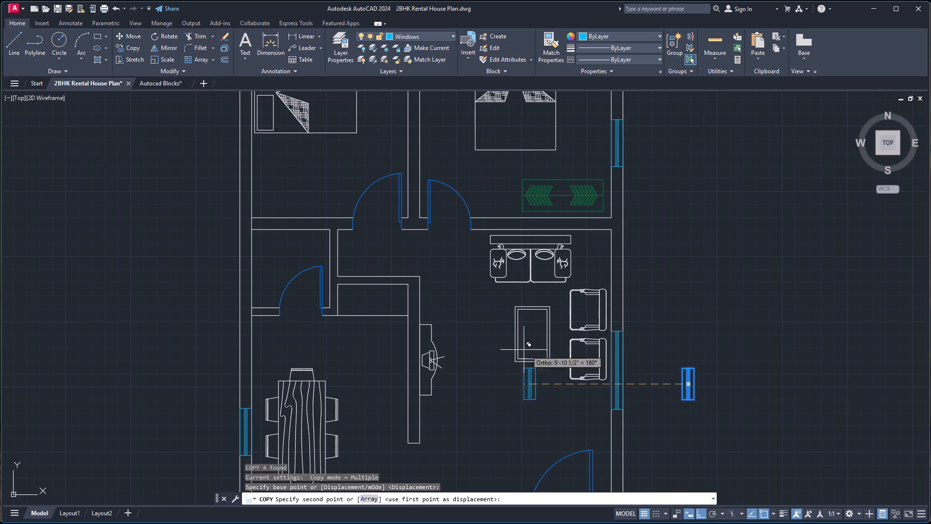
{"action": "scroll", "coordinate": [377, 295], "scroll_direction": "down", "scroll_amount": 2}
{"action": "scroll", "coordinate": [325, 274], "scroll_direction": "down", "scroll_amount": 1}
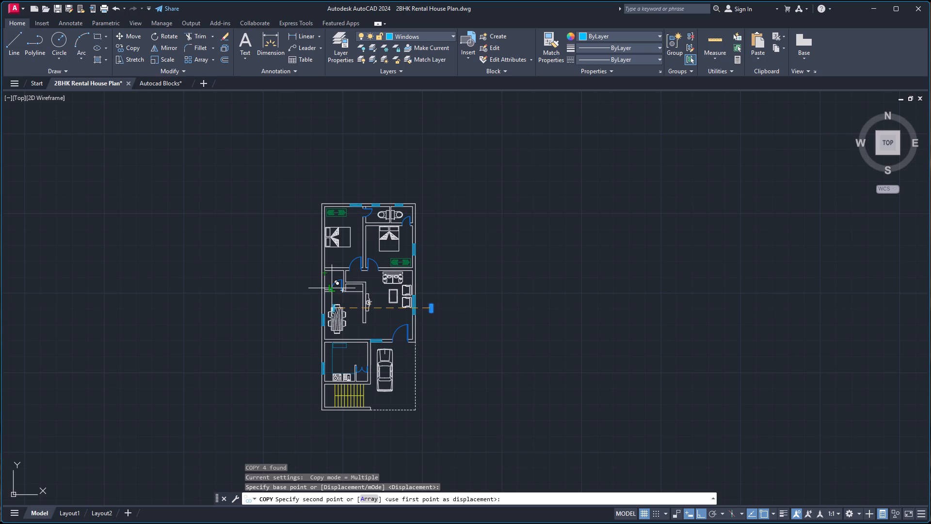
{"action": "scroll", "coordinate": [331, 288], "scroll_direction": "up", "scroll_amount": 2}
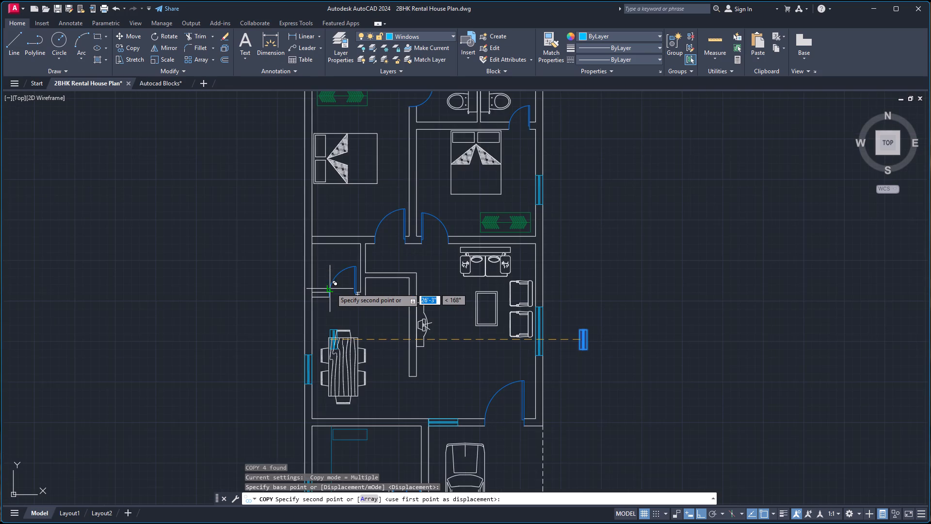
{"action": "scroll", "coordinate": [325, 287], "scroll_direction": "down", "scroll_amount": 2}
{"action": "scroll", "coordinate": [316, 274], "scroll_direction": "up", "scroll_amount": 2}
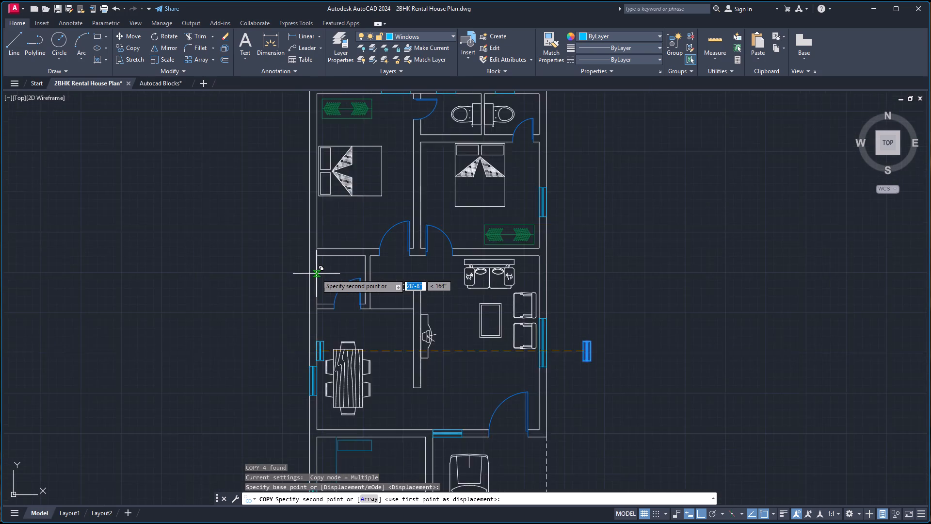
{"action": "scroll", "coordinate": [316, 274], "scroll_direction": "up", "scroll_amount": 2}
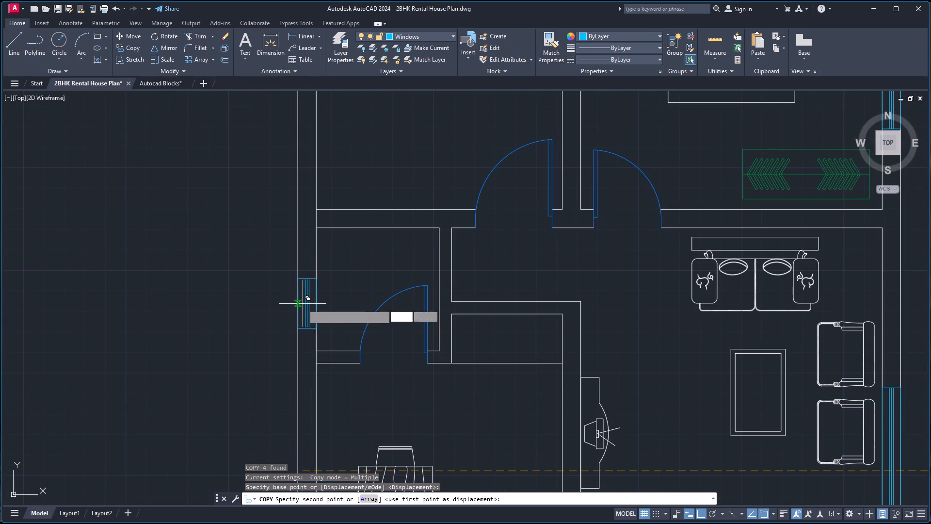
{"action": "left_click", "coordinate": [304, 306]}
{"action": "left_click", "coordinate": [299, 307]}
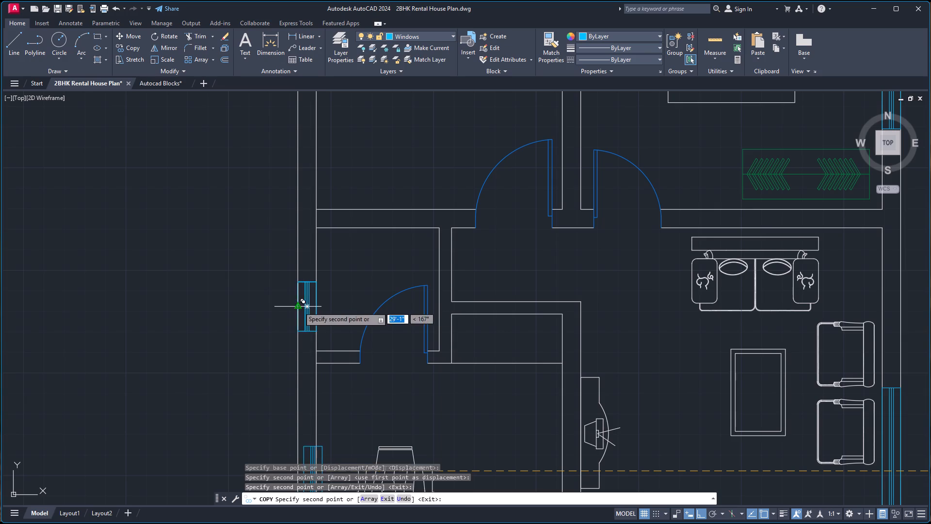
{"action": "scroll", "coordinate": [351, 331], "scroll_direction": "down", "scroll_amount": 3}
{"action": "scroll", "coordinate": [393, 324], "scroll_direction": "down", "scroll_amount": 1}
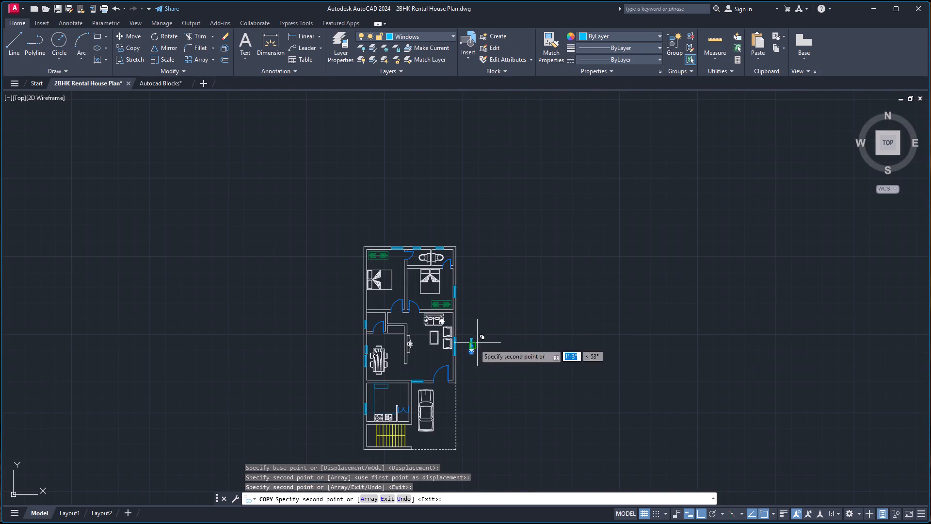
{"action": "key", "text": "Escape"}
Delete the stray window copy overlapping the west wall just above the dining-room window.
{"action": "scroll", "coordinate": [378, 338], "scroll_direction": "up", "scroll_amount": 2}
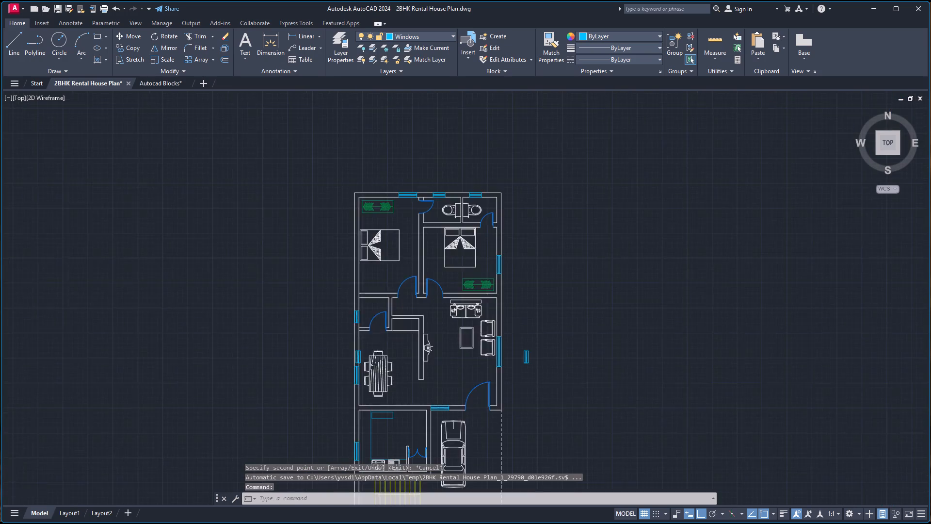
{"action": "scroll", "coordinate": [378, 338], "scroll_direction": "up", "scroll_amount": 2}
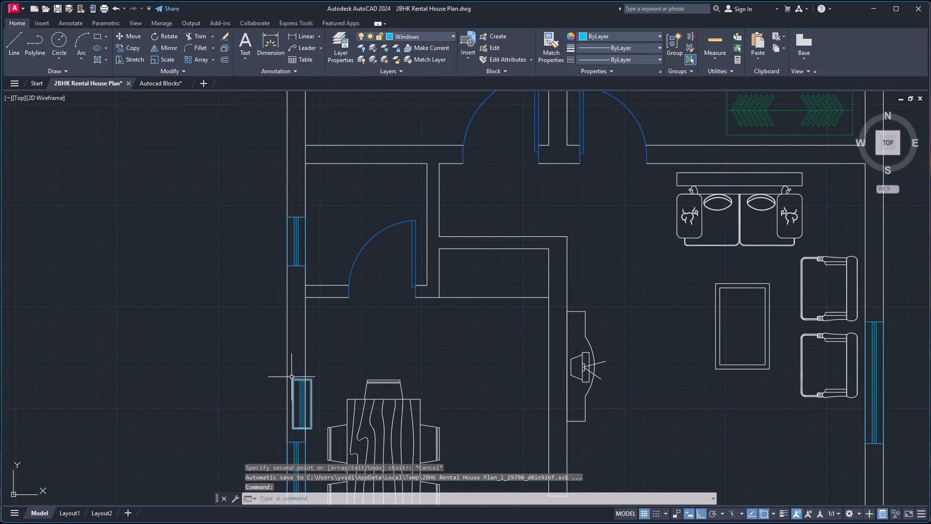
{"action": "left_click", "coordinate": [290, 376]}
{"action": "left_click", "coordinate": [321, 438]}
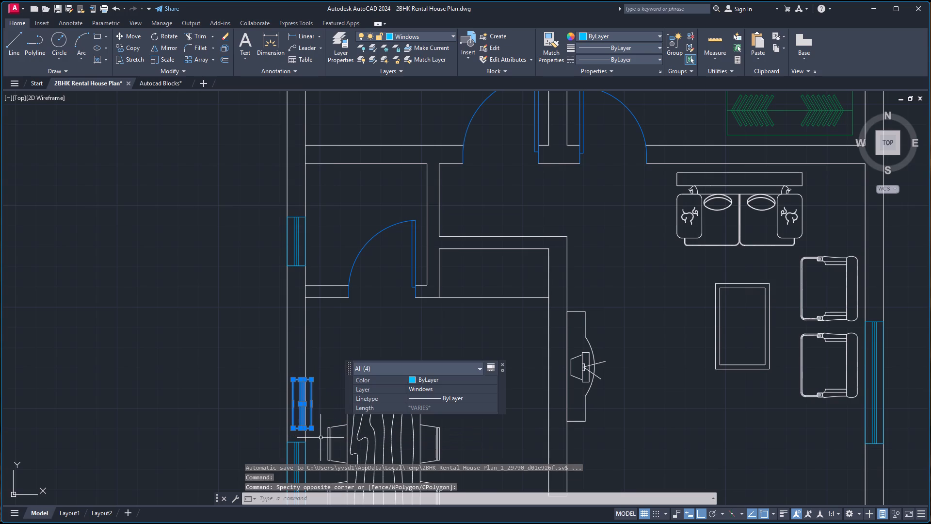
{"action": "key", "text": "Delete"}
Copy the living room's long east window by its southwest corner into the west bedroom's west wall, just south of the bed.
{"action": "scroll", "coordinate": [595, 340], "scroll_direction": "down", "scroll_amount": 4}
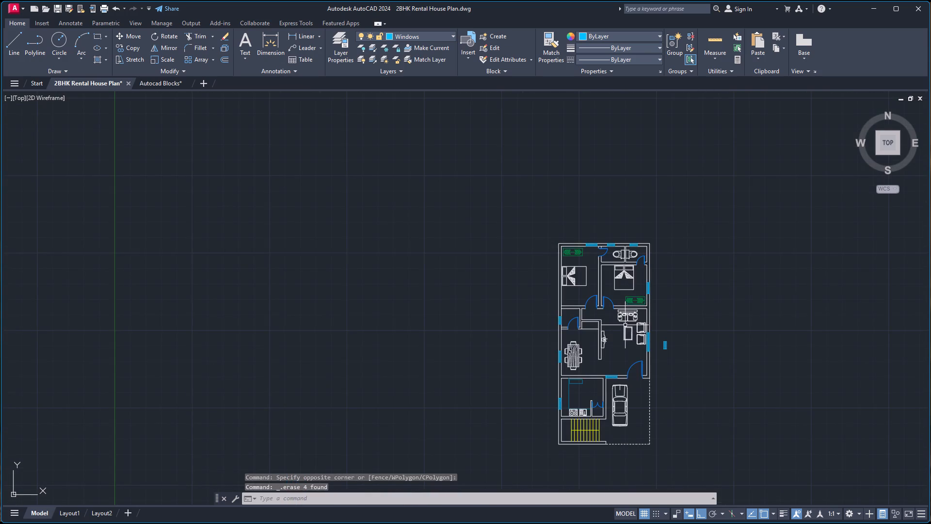
{"action": "scroll", "coordinate": [667, 325], "scroll_direction": "up", "scroll_amount": 3}
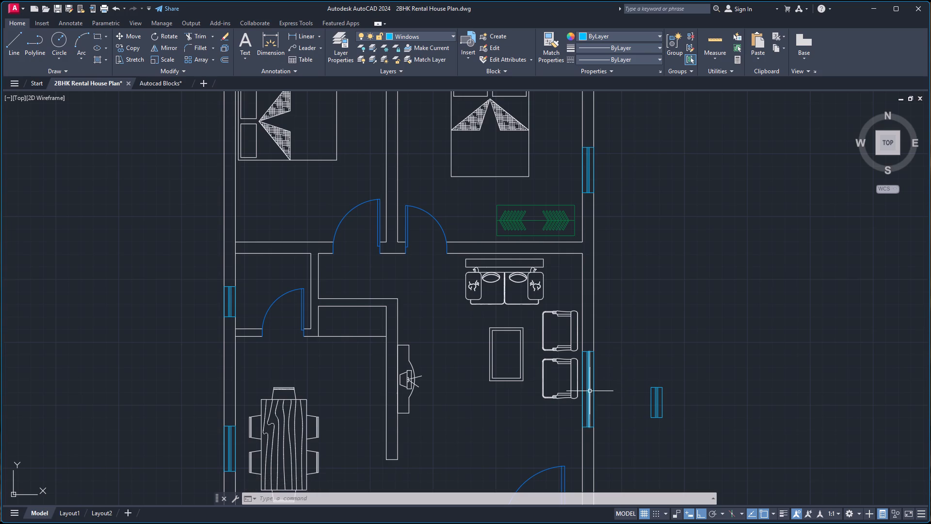
{"action": "left_click", "coordinate": [579, 347]}
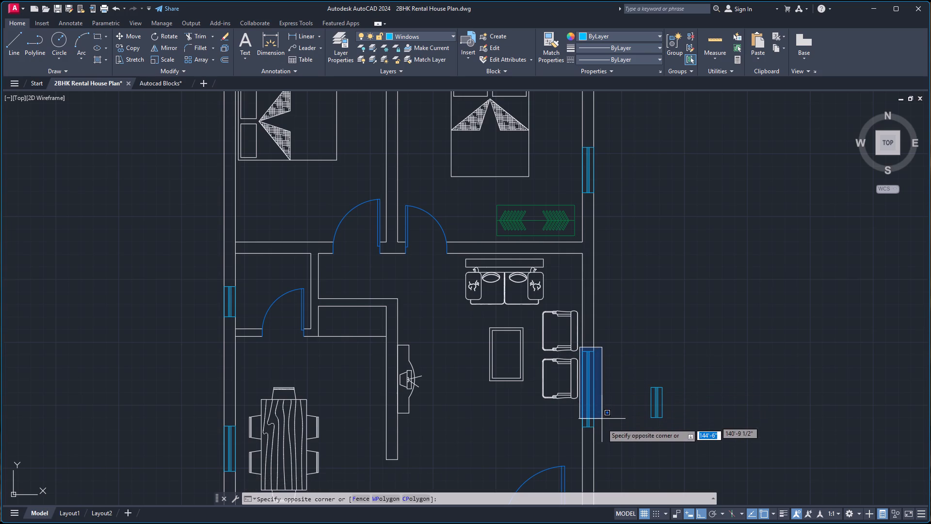
{"action": "left_click", "coordinate": [600, 431]}
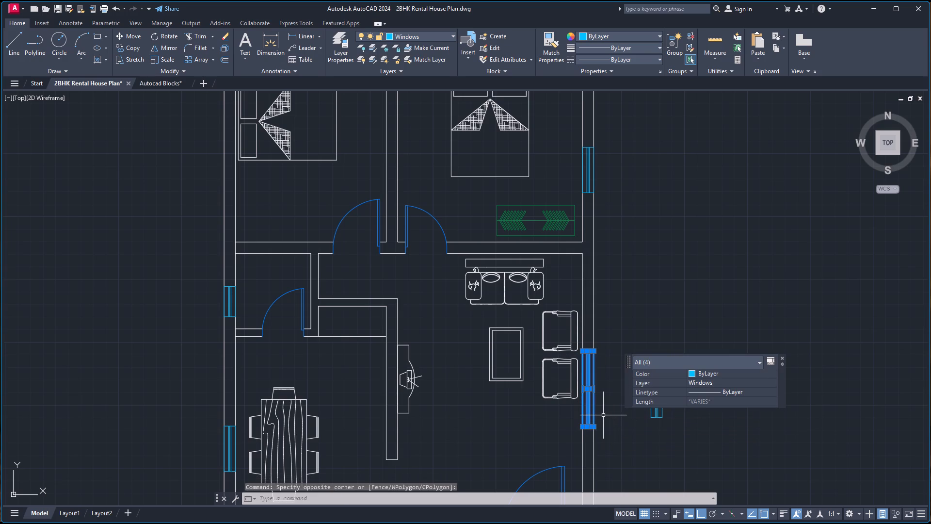
{"action": "key", "text": "c"}
{"action": "key", "text": "o"}
{"action": "key", "text": "Return"}
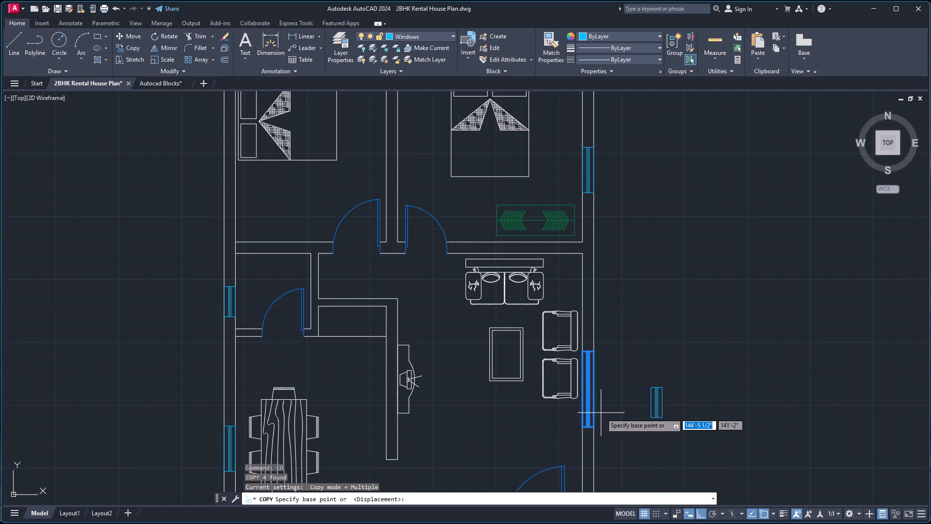
{"action": "left_click", "coordinate": [581, 426]}
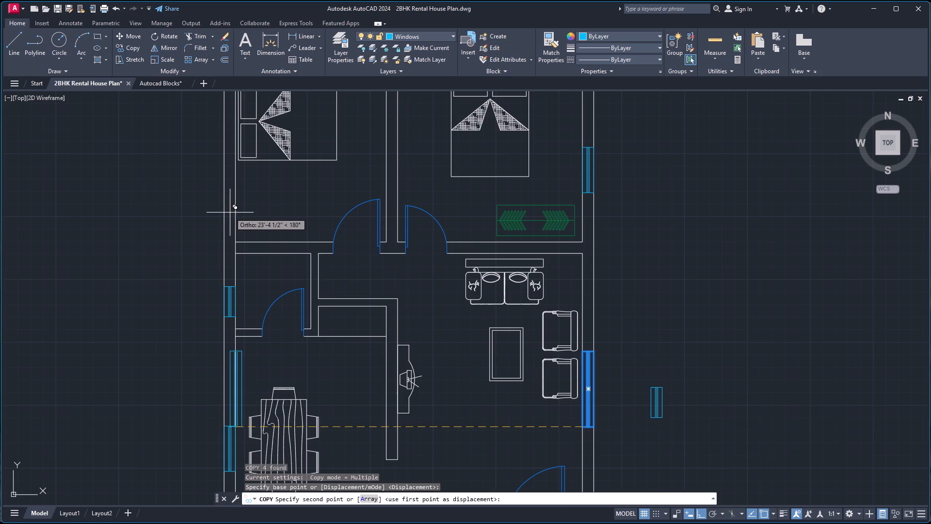
{"action": "scroll", "coordinate": [230, 215], "scroll_direction": "up", "scroll_amount": 2}
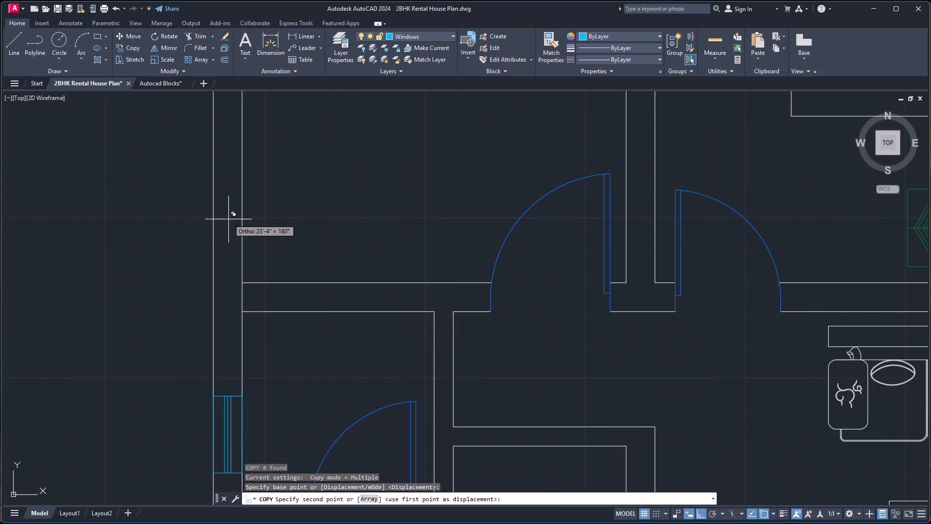
{"action": "left_click", "coordinate": [212, 248]}
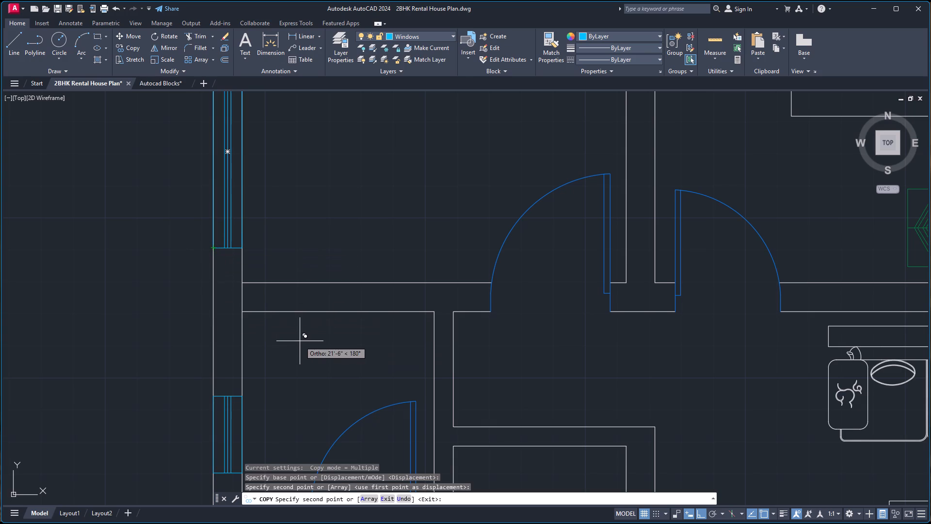
{"action": "key", "text": "Escape"}
Trim the west wall's inner line where the partition between the west bedroom and the small room meets it.
{"action": "type", "text": "tr"}
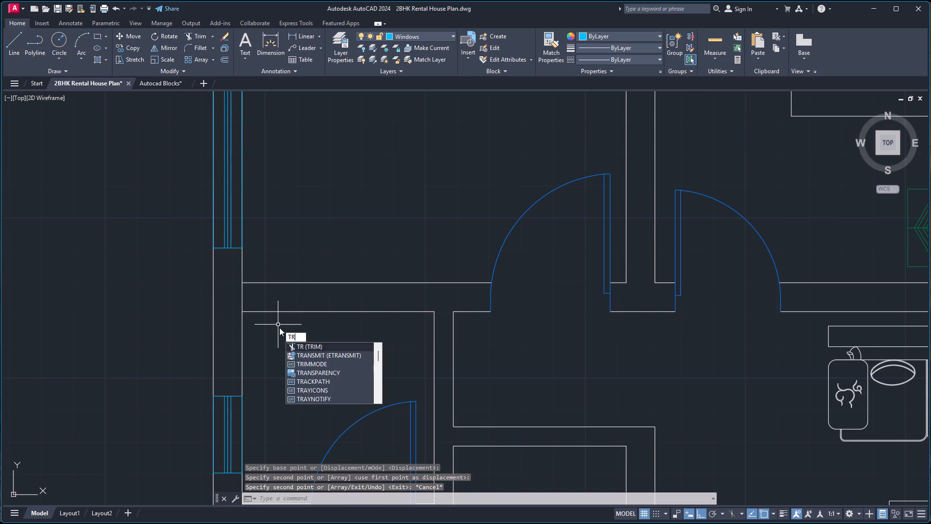
{"action": "key", "text": "Return"}
{"action": "left_click", "coordinate": [240, 301]}
{"action": "scroll", "coordinate": [378, 287], "scroll_direction": "down", "scroll_amount": 4}
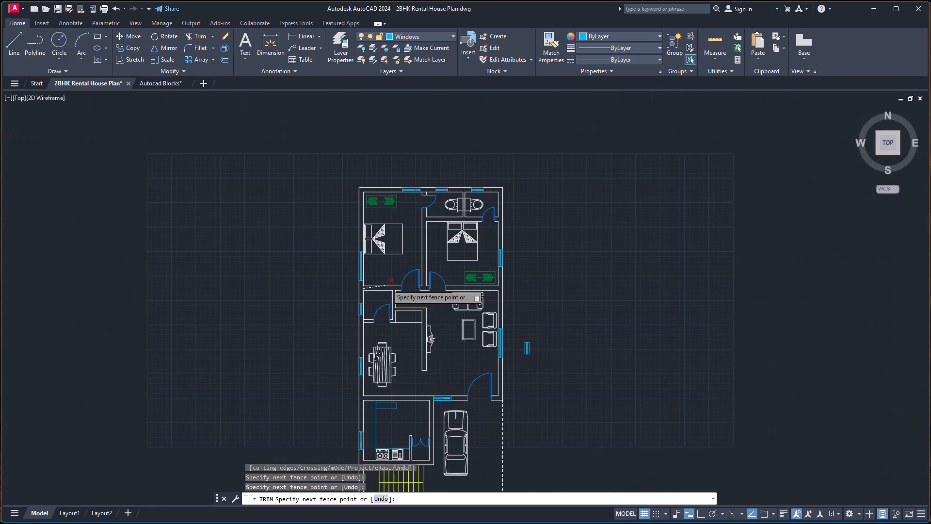
{"action": "scroll", "coordinate": [372, 290], "scroll_direction": "up", "scroll_amount": 4}
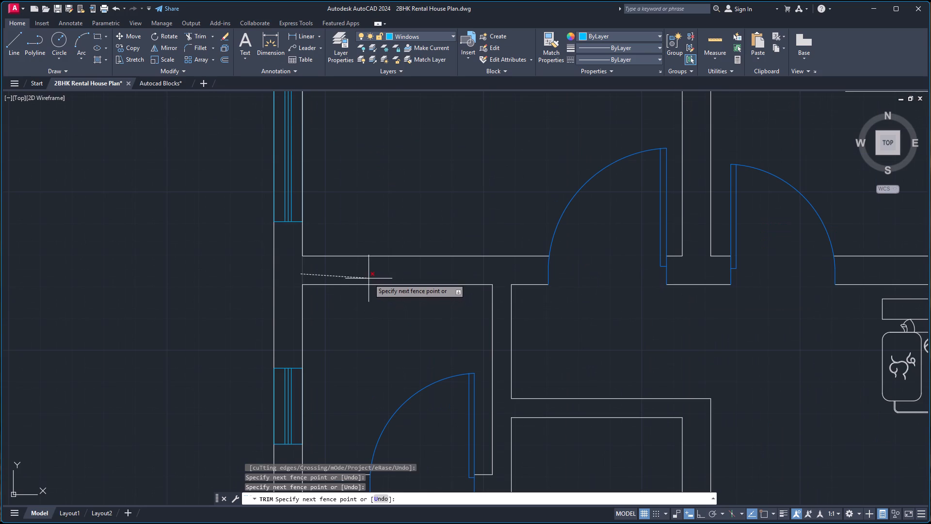
{"action": "left_click", "coordinate": [369, 278]}
{"action": "scroll", "coordinate": [385, 278], "scroll_direction": "down", "scroll_amount": 5}
{"action": "scroll", "coordinate": [488, 296], "scroll_direction": "up", "scroll_amount": 3}
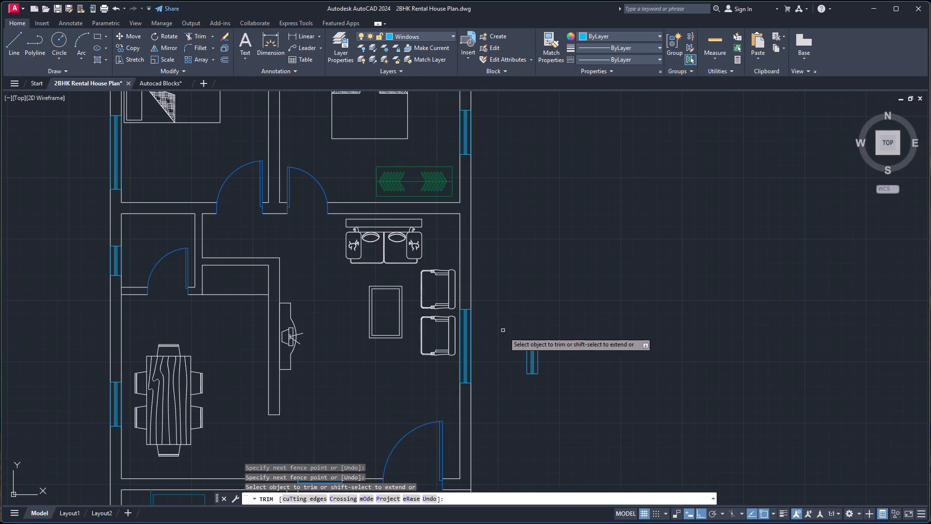
{"action": "key", "text": "Escape"}
Delete the spare vertical window outside the east wall of the house.
{"action": "left_click", "coordinate": [508, 325]}
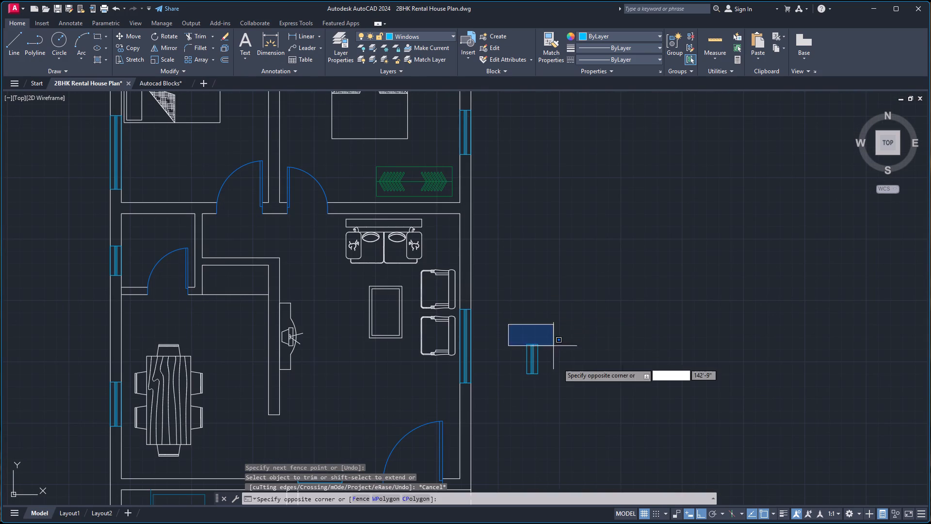
{"action": "left_click", "coordinate": [558, 390]}
{"action": "key", "text": "Delete"}
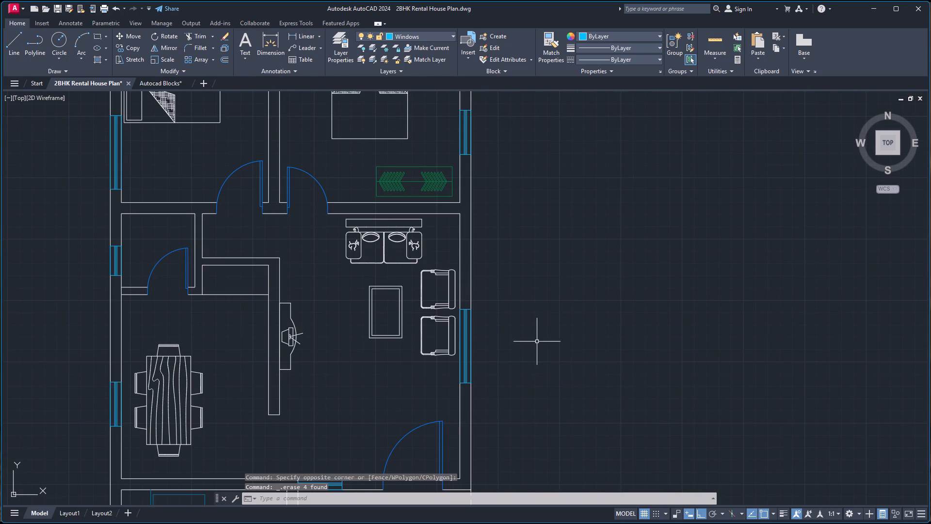
Move the west bedroom's bed north along the west wall, away from the window south of it.
{"action": "scroll", "coordinate": [535, 333], "scroll_direction": "down", "scroll_amount": 1}
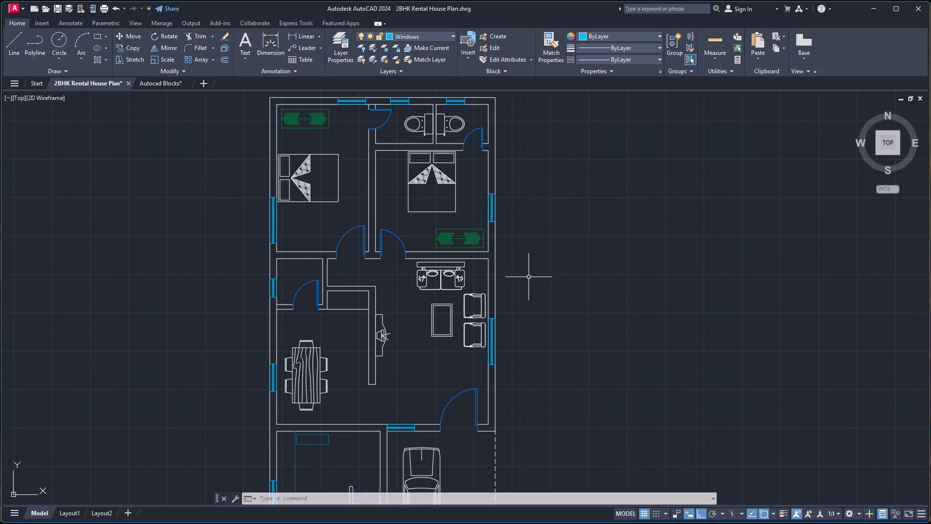
{"action": "scroll", "coordinate": [293, 171], "scroll_direction": "up", "scroll_amount": 3}
{"action": "scroll", "coordinate": [244, 144], "scroll_direction": "up", "scroll_amount": 1}
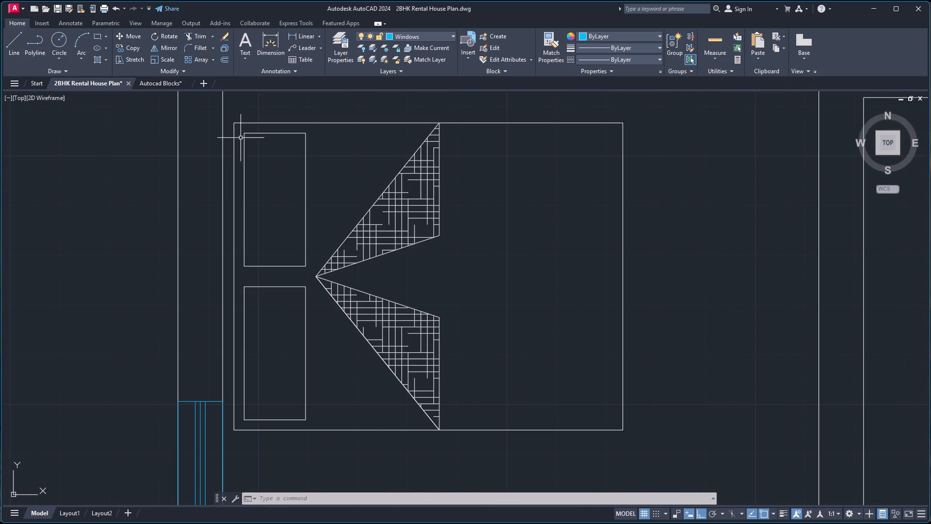
{"action": "left_click", "coordinate": [233, 122]}
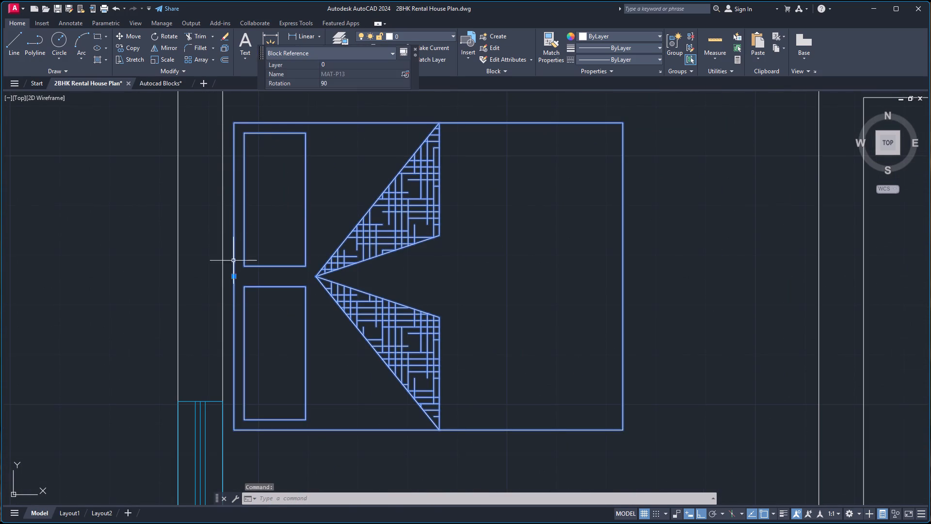
{"action": "left_click", "coordinate": [234, 276]}
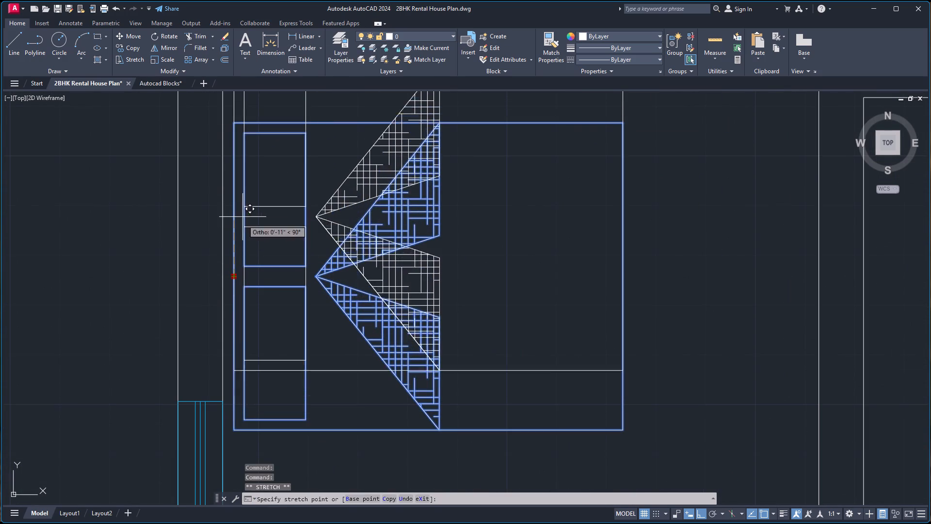
{"action": "scroll", "coordinate": [235, 189], "scroll_direction": "down", "scroll_amount": 3}
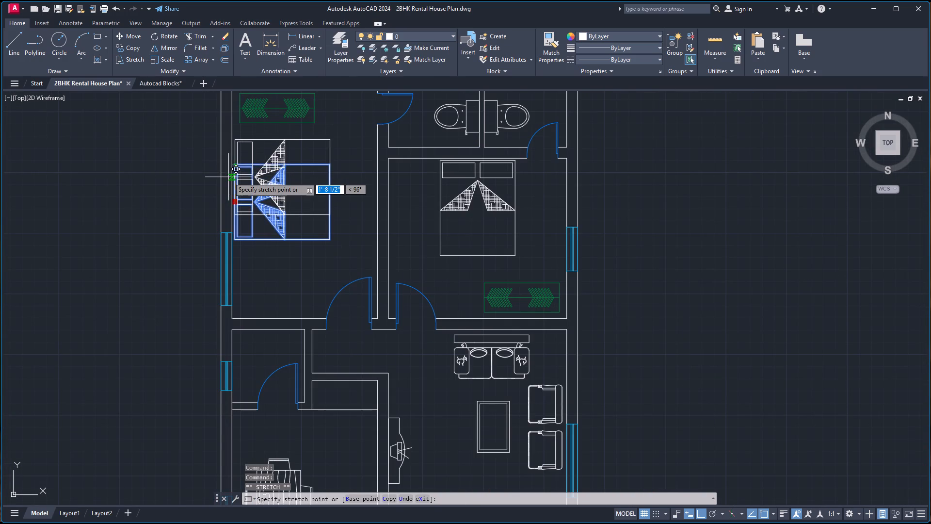
{"action": "scroll", "coordinate": [229, 180], "scroll_direction": "up", "scroll_amount": 3}
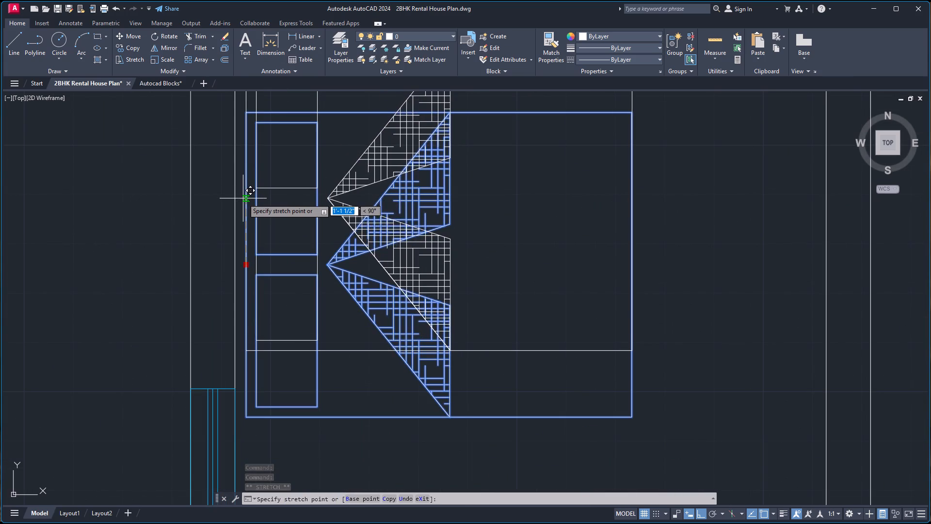
{"action": "left_click", "coordinate": [244, 213]}
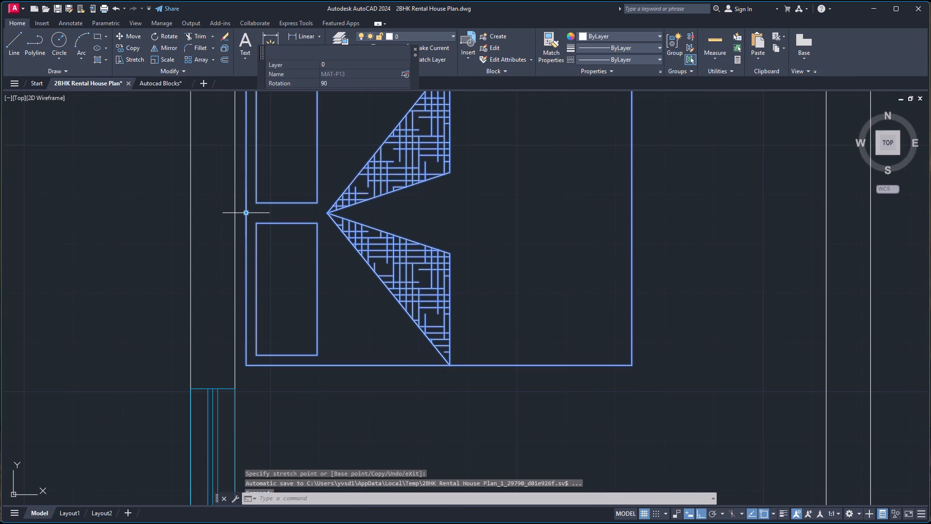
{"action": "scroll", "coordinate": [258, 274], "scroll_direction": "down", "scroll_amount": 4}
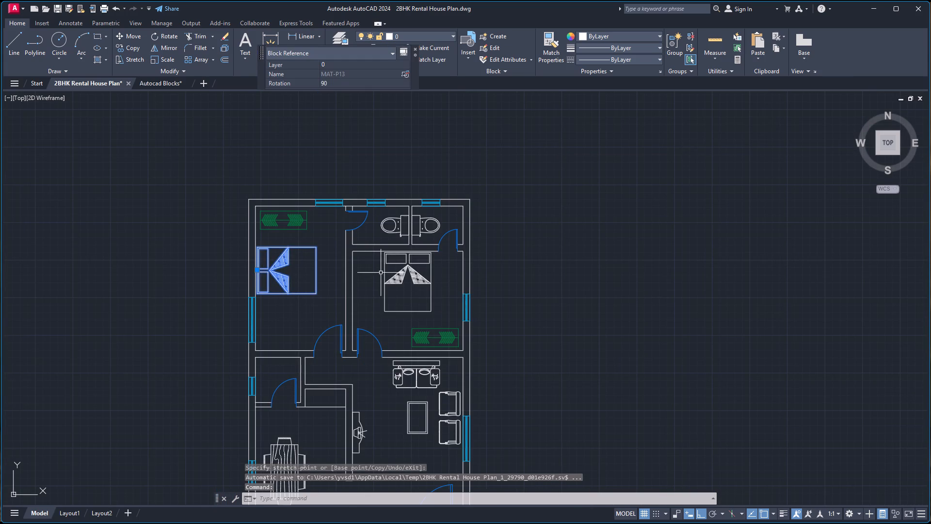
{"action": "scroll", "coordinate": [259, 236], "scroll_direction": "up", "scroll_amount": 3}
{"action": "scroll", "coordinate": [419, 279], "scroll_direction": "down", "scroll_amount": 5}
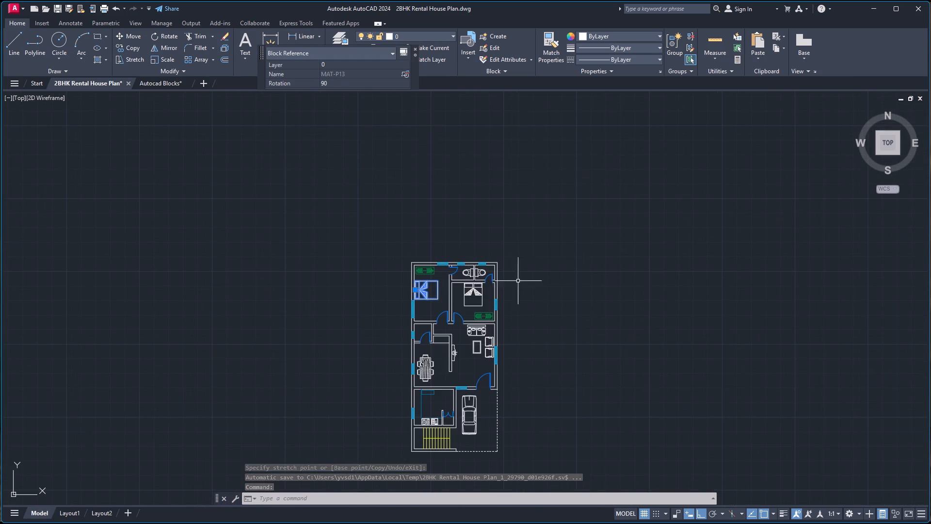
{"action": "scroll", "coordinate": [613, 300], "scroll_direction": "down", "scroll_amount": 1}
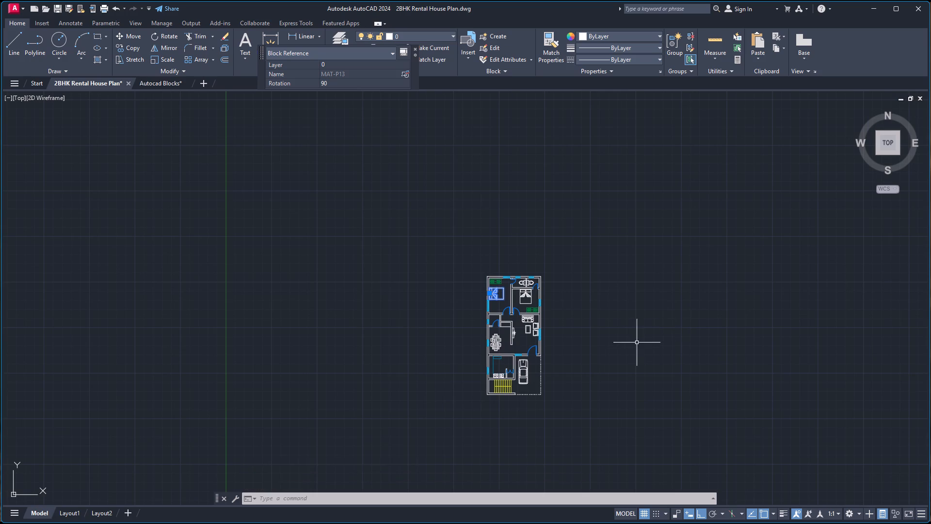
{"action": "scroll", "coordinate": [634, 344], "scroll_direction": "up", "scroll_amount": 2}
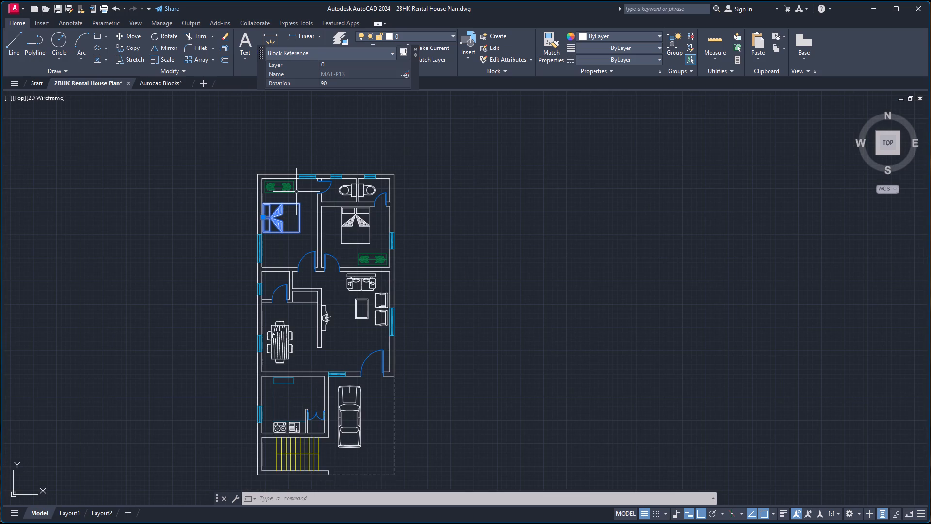
Create a layer named hatch with colour 8, make it the current layer, and clear the layer manager from the drawing.
{"action": "left_click", "coordinate": [415, 47]}
{"action": "left_click", "coordinate": [415, 48]}
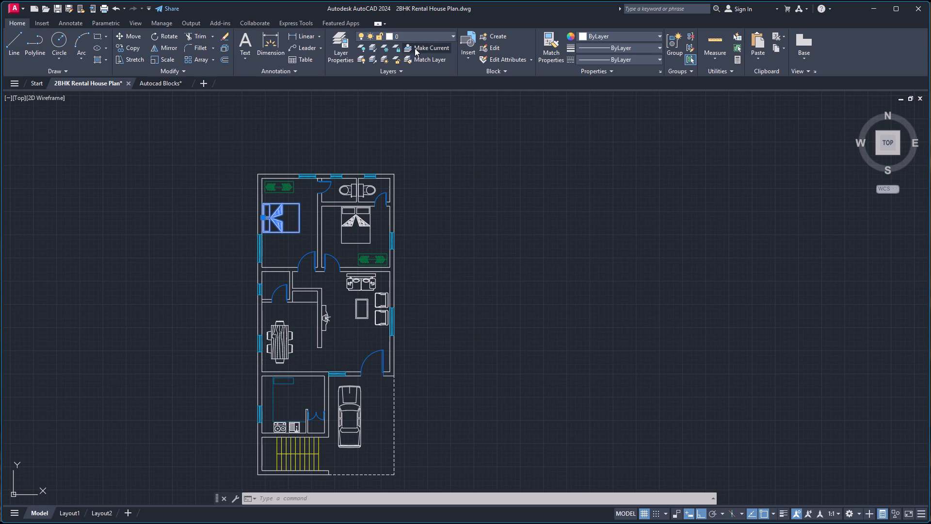
{"action": "left_click", "coordinate": [340, 42]}
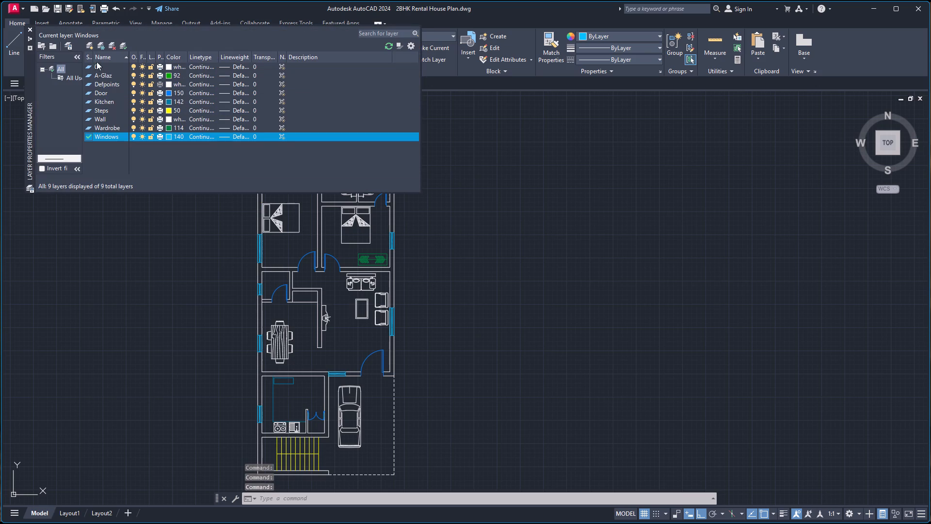
{"action": "left_click", "coordinate": [88, 47]}
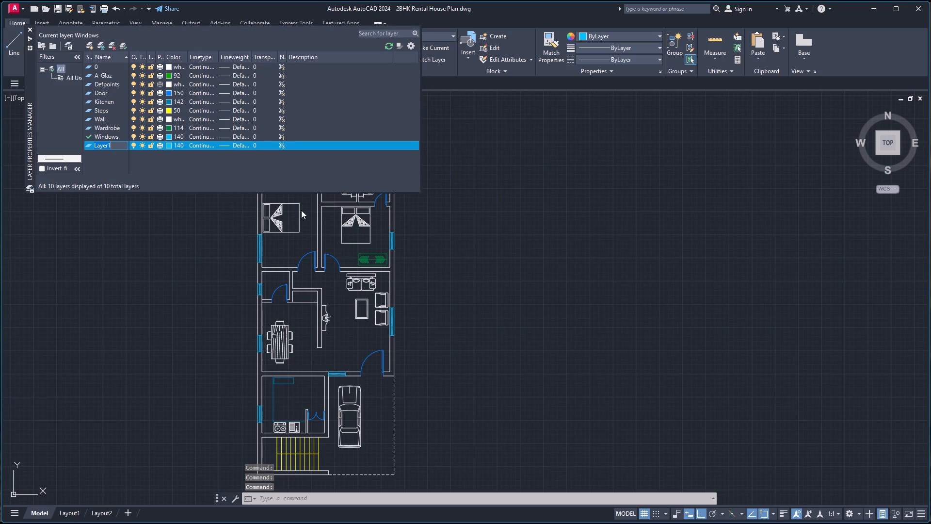
{"action": "type", "text": "hatch"}
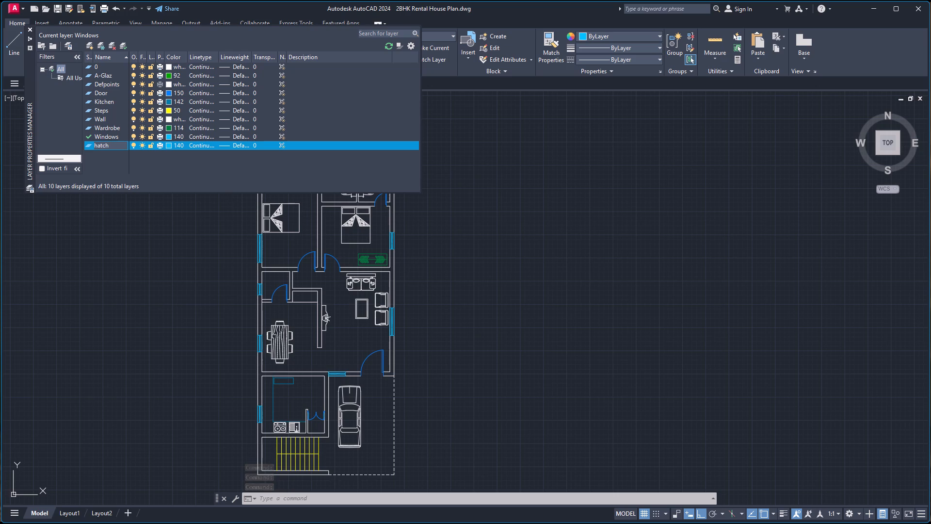
{"action": "left_click", "coordinate": [169, 146]}
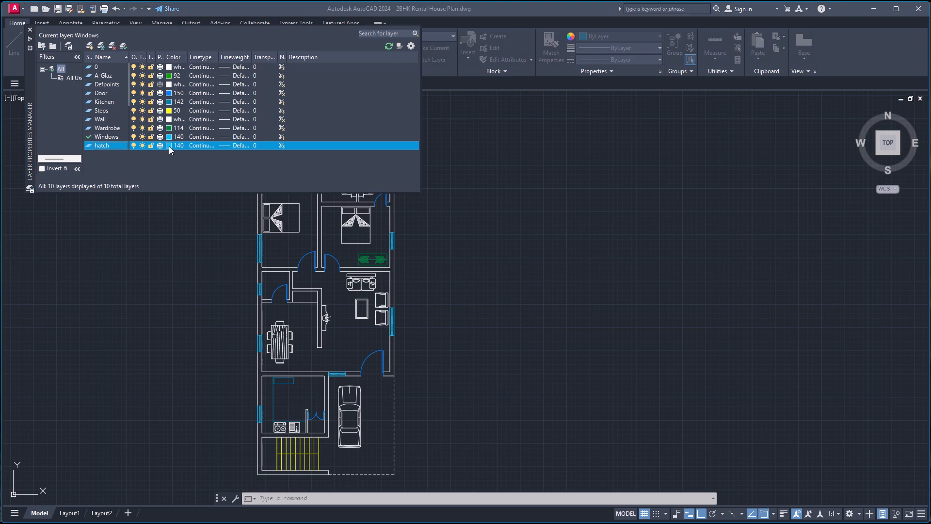
{"action": "left_click", "coordinate": [453, 287]}
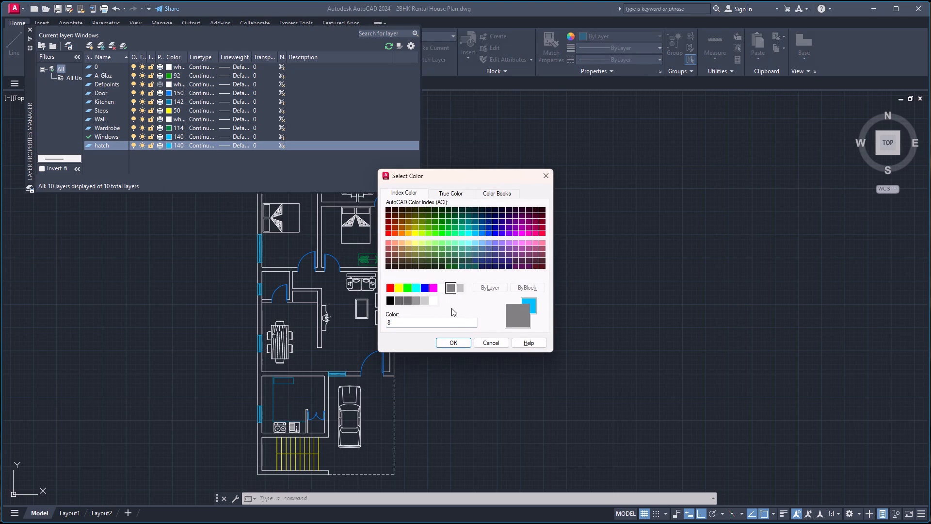
{"action": "left_click", "coordinate": [456, 340]}
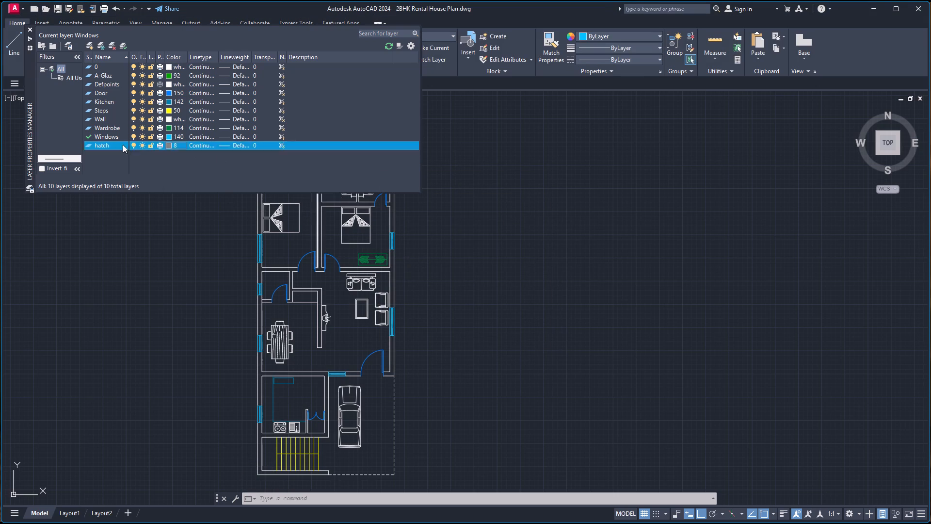
{"action": "double_click", "coordinate": [110, 145]}
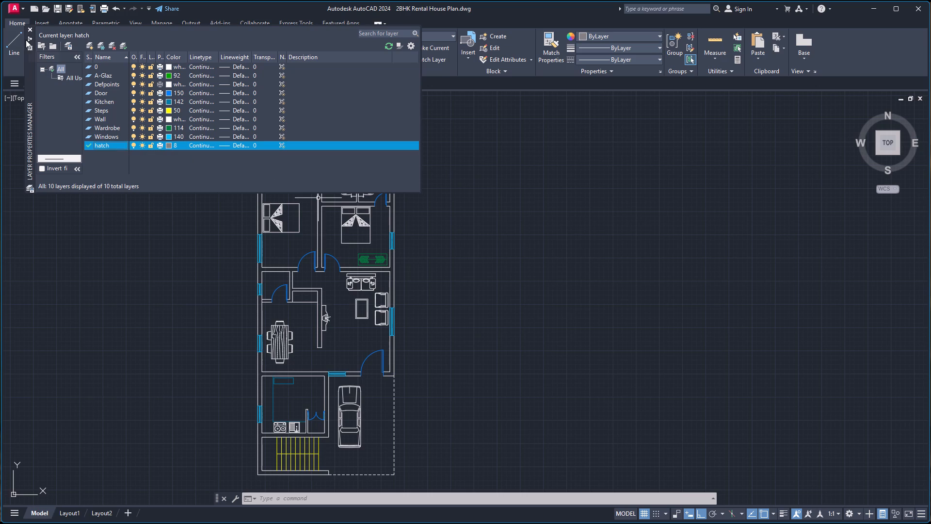
{"action": "left_click", "coordinate": [28, 39]}
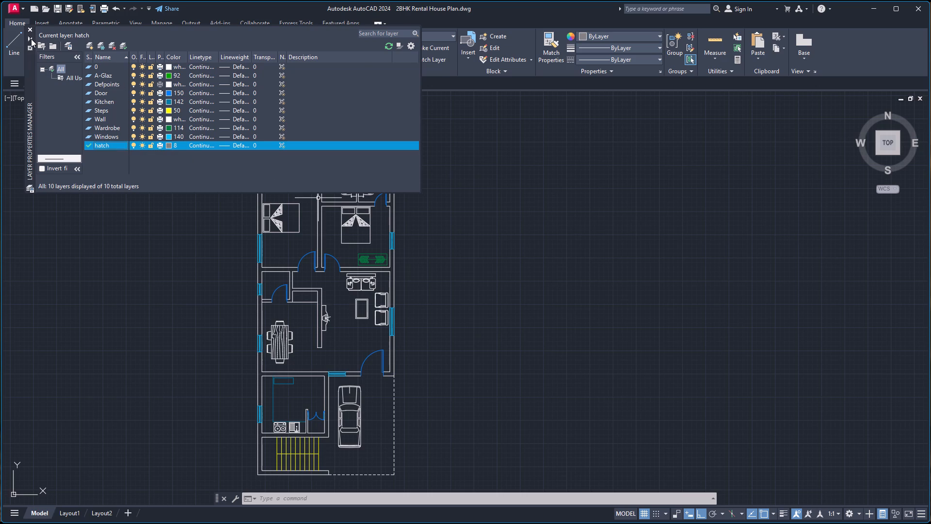
{"action": "left_click", "coordinate": [31, 39]}
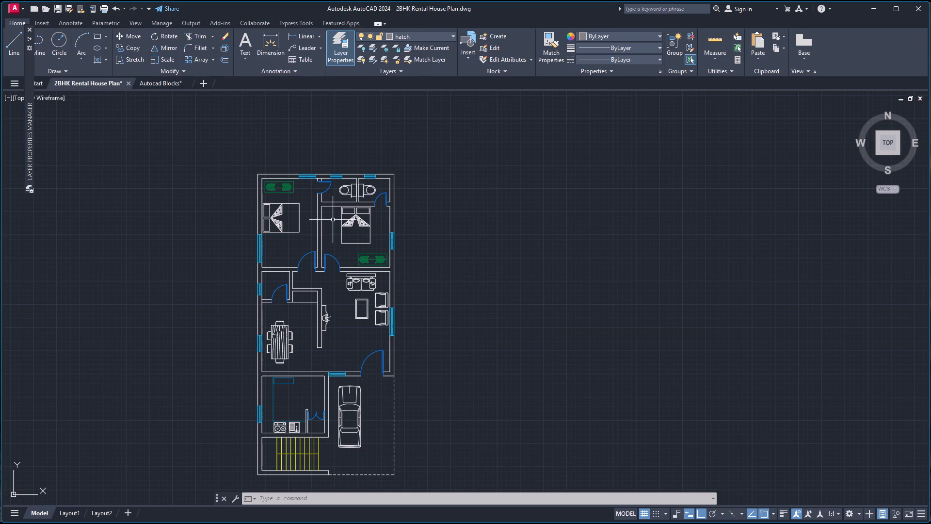
Hatch the north wall segments, northeast and northwest corners, and bathroom and bedroom partitions with ANSI31 at 40 transparency.
{"action": "key", "text": "h"}
{"action": "key", "text": "Return"}
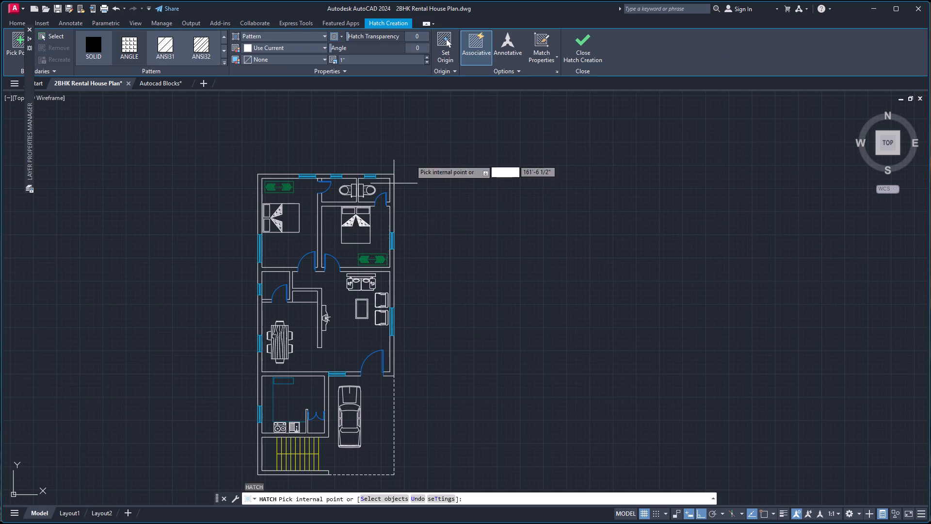
{"action": "left_click", "coordinate": [415, 37]}
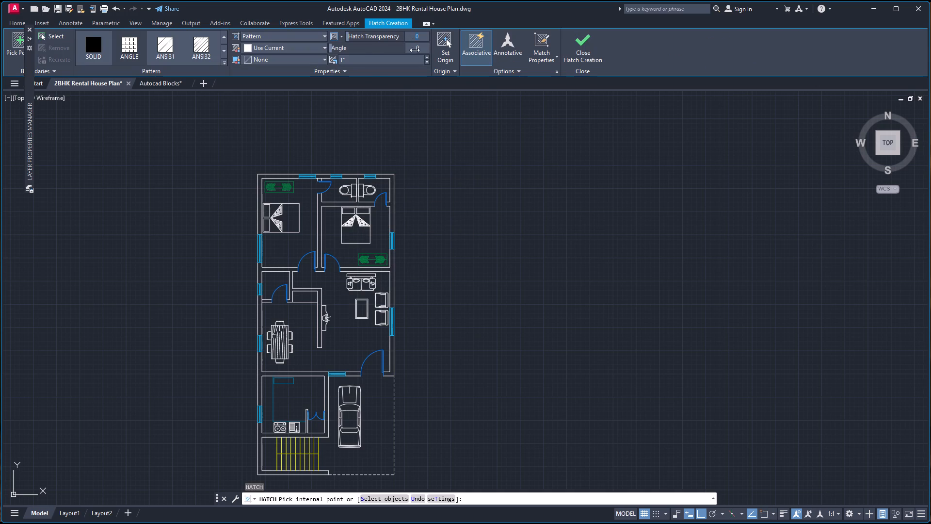
{"action": "type", "text": "40"}
{"action": "key", "text": "Return"}
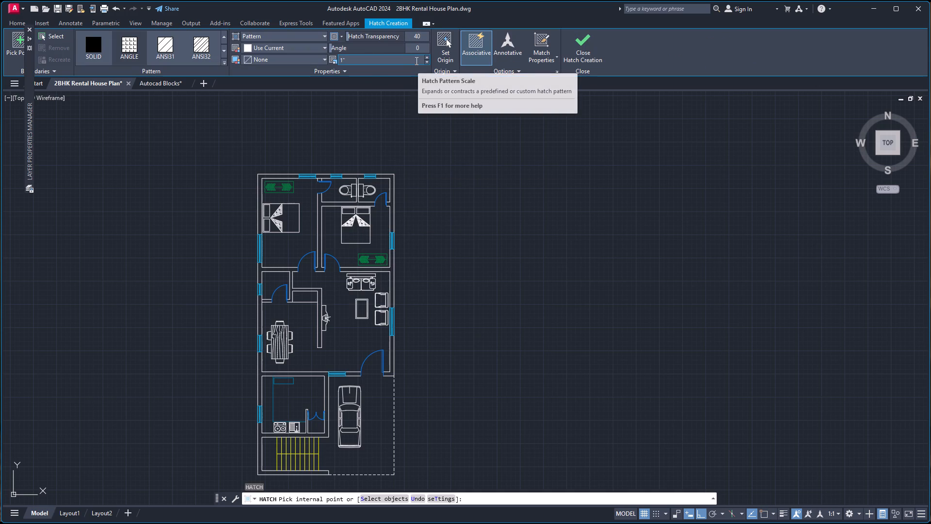
{"action": "left_click", "coordinate": [84, 49]}
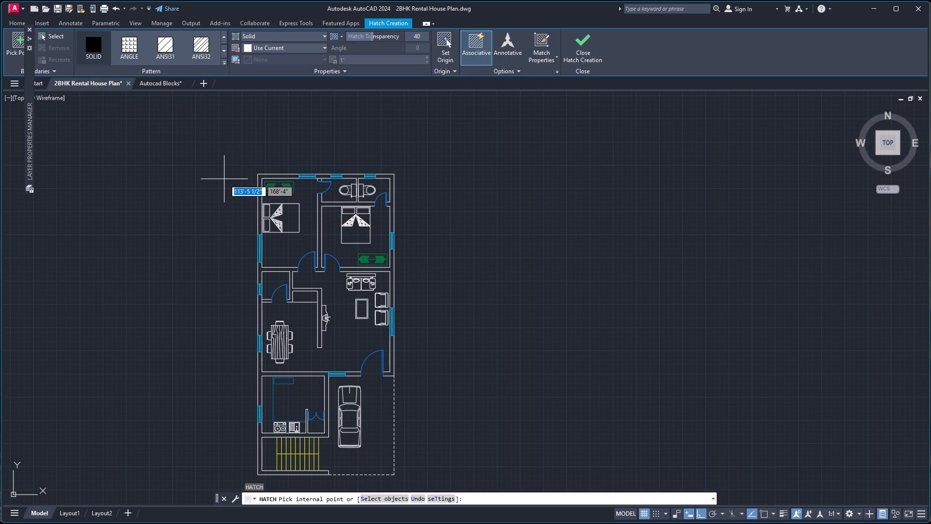
{"action": "left_click", "coordinate": [166, 50]}
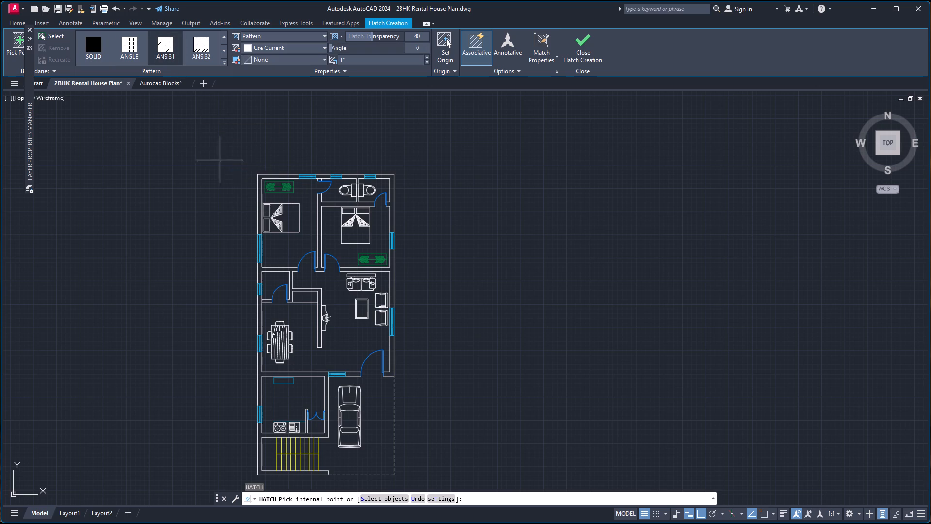
{"action": "scroll", "coordinate": [234, 169], "scroll_direction": "up", "scroll_amount": 2}
{"action": "left_click", "coordinate": [275, 180]}
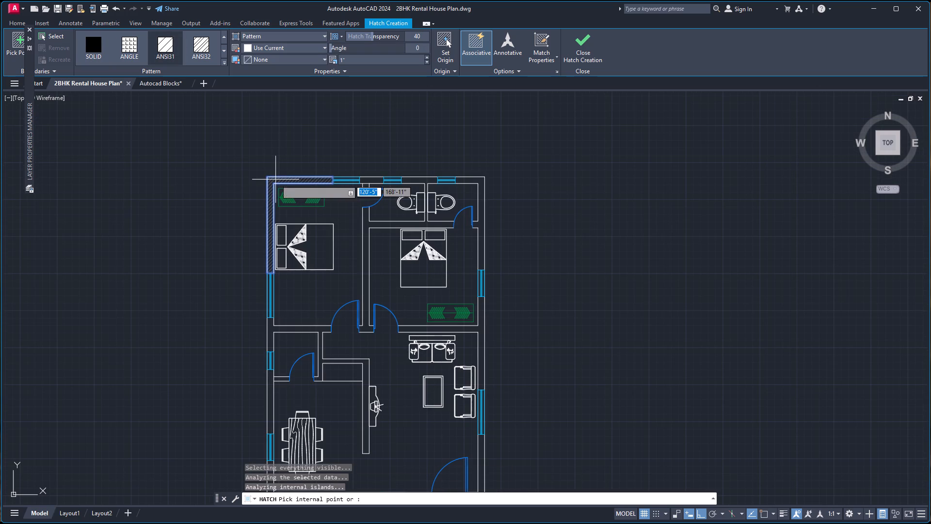
{"action": "left_click", "coordinate": [375, 180]}
{"action": "left_click", "coordinate": [418, 181]}
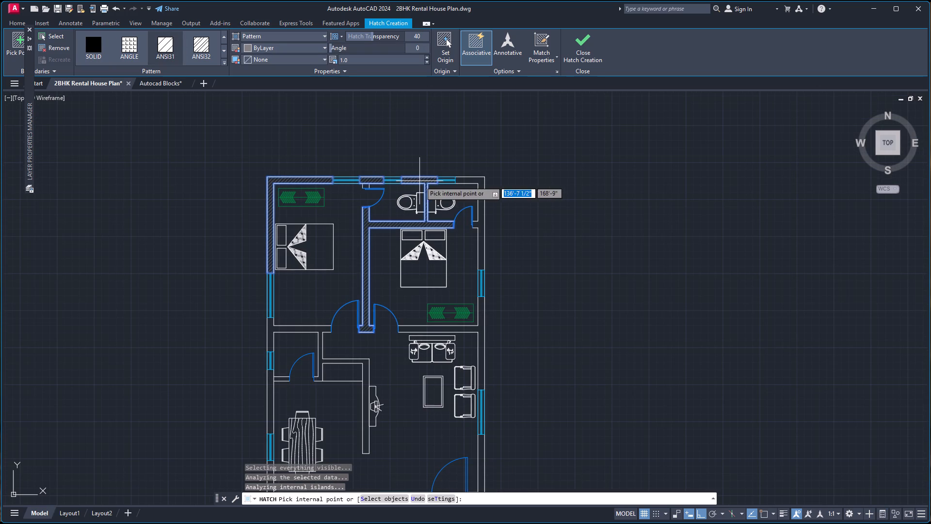
{"action": "left_click", "coordinate": [481, 180]}
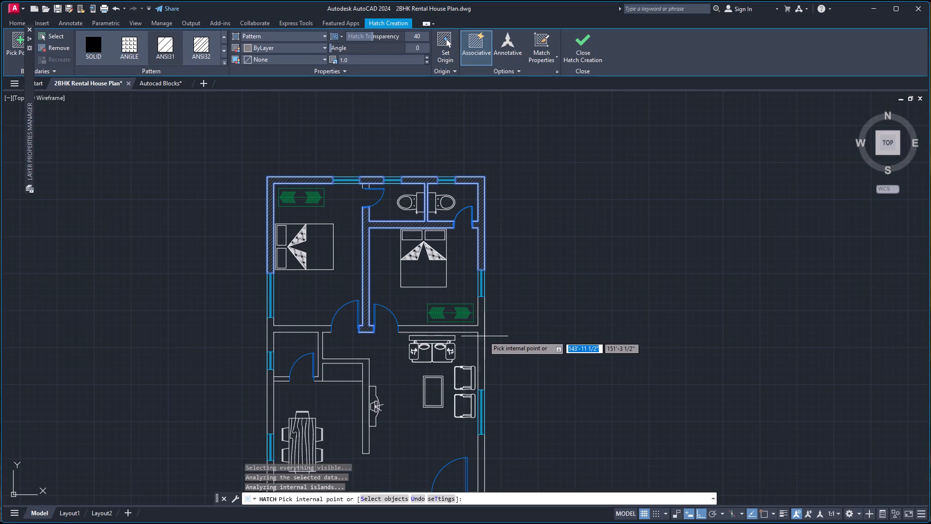
Hatch the east wall beside the living room, the walls south of both bedrooms, the central partitions and the west wall beside the dining area.
{"action": "left_click", "coordinate": [481, 337]}
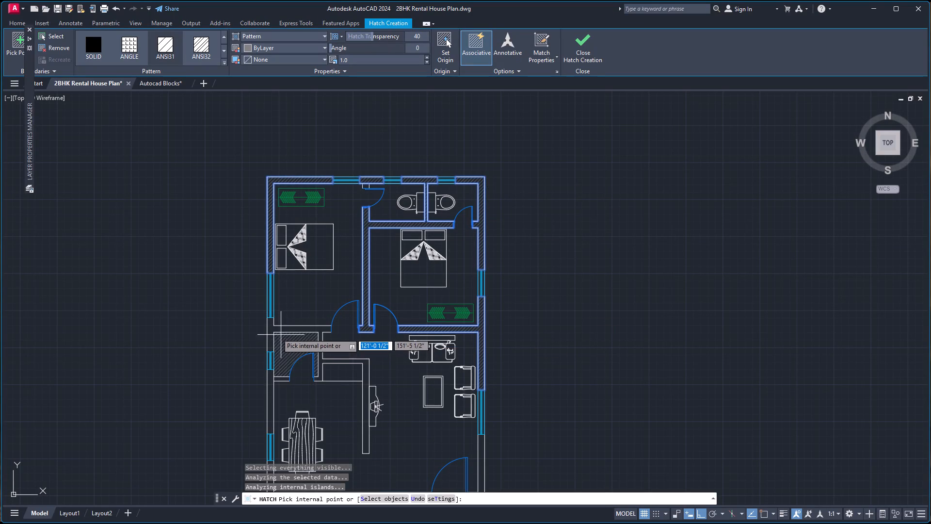
{"action": "left_click", "coordinate": [270, 331]}
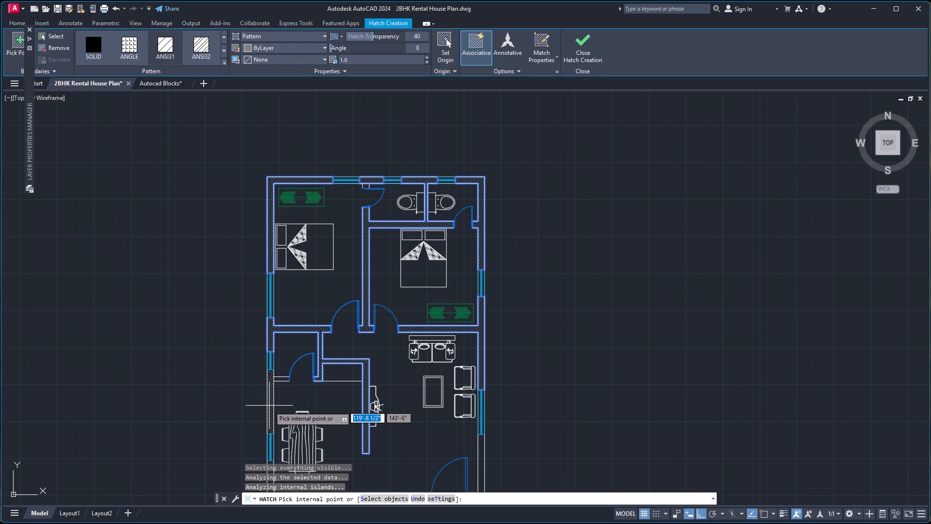
{"action": "left_click", "coordinate": [269, 406]}
Hatch the kitchen and staircase walls and the wall segments on both sides of the main entrance door, and end the hatching.
{"action": "scroll", "coordinate": [294, 329], "scroll_direction": "down", "scroll_amount": 2}
{"action": "scroll", "coordinate": [292, 381], "scroll_direction": "down", "scroll_amount": 1}
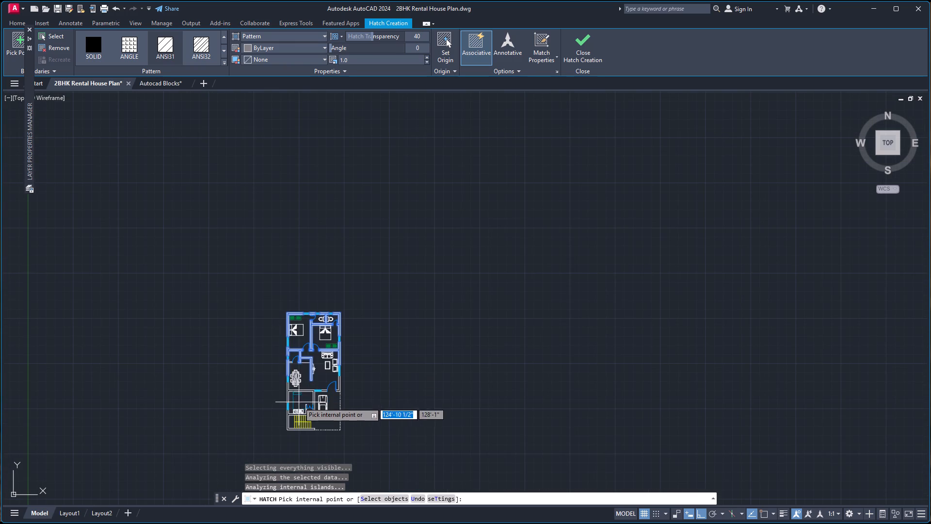
{"action": "scroll", "coordinate": [331, 398], "scroll_direction": "up", "scroll_amount": 3}
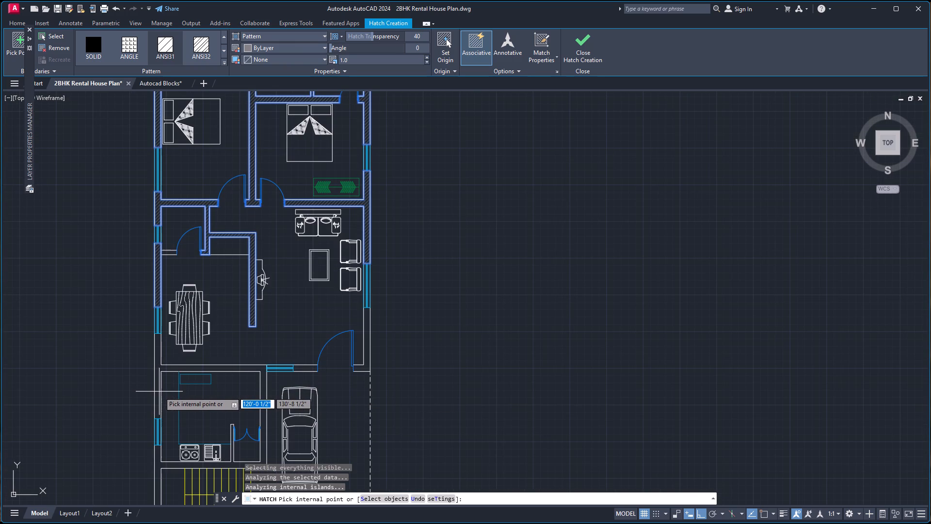
{"action": "left_click", "coordinate": [158, 392]}
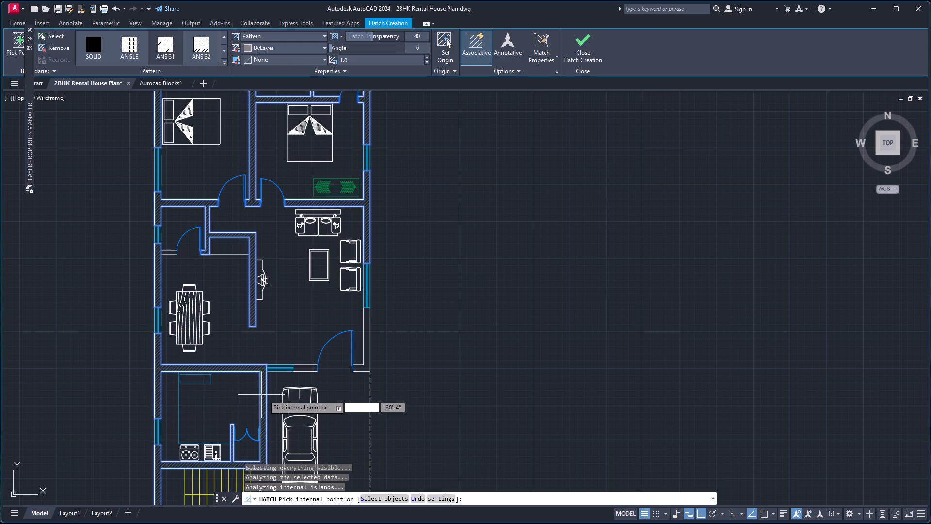
{"action": "left_click", "coordinate": [309, 368]}
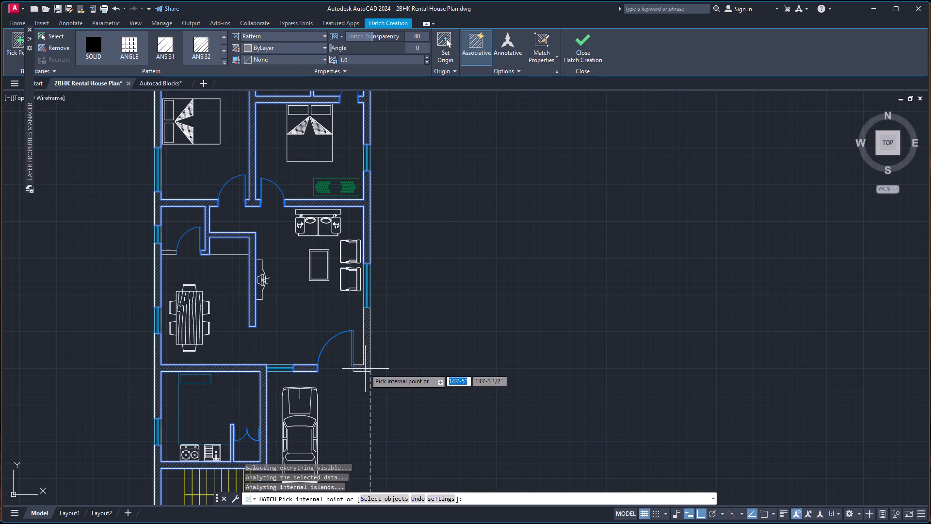
{"action": "left_click", "coordinate": [365, 369]}
{"action": "scroll", "coordinate": [355, 364], "scroll_direction": "down", "scroll_amount": 3}
{"action": "scroll", "coordinate": [340, 391], "scroll_direction": "up", "scroll_amount": 3}
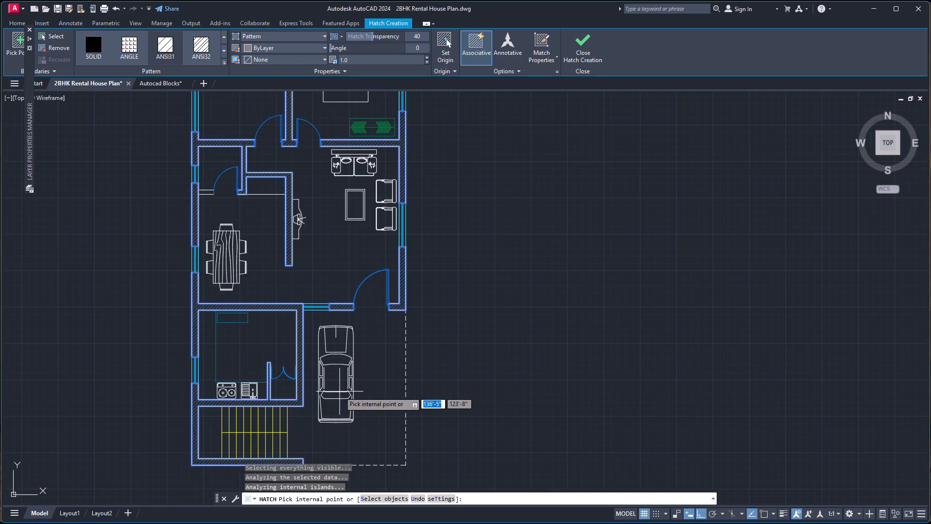
{"action": "scroll", "coordinate": [423, 320], "scroll_direction": "down", "scroll_amount": 2}
{"action": "scroll", "coordinate": [434, 229], "scroll_direction": "up", "scroll_amount": 1}
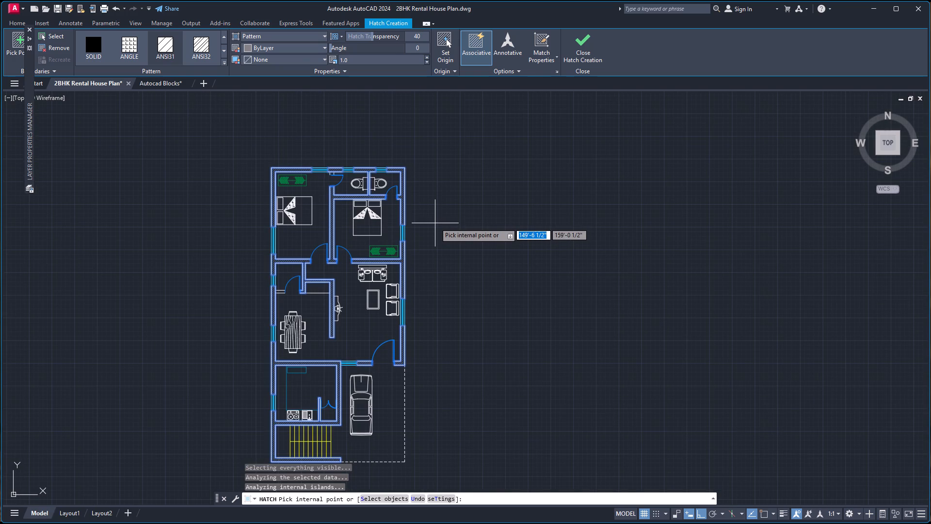
{"action": "key", "text": "Escape"}
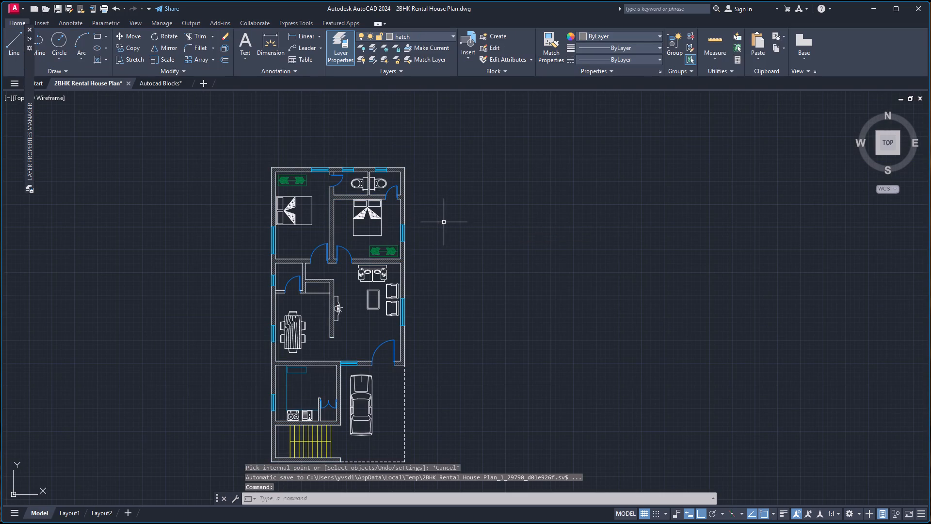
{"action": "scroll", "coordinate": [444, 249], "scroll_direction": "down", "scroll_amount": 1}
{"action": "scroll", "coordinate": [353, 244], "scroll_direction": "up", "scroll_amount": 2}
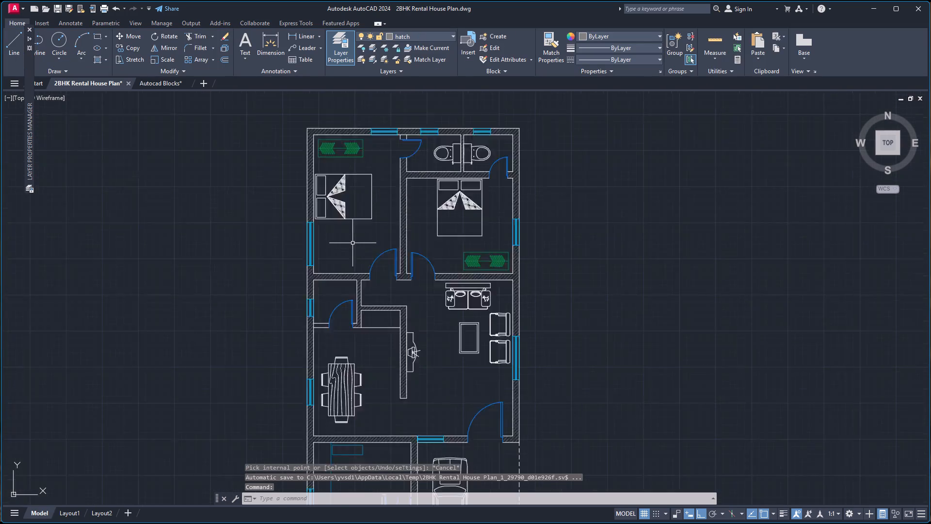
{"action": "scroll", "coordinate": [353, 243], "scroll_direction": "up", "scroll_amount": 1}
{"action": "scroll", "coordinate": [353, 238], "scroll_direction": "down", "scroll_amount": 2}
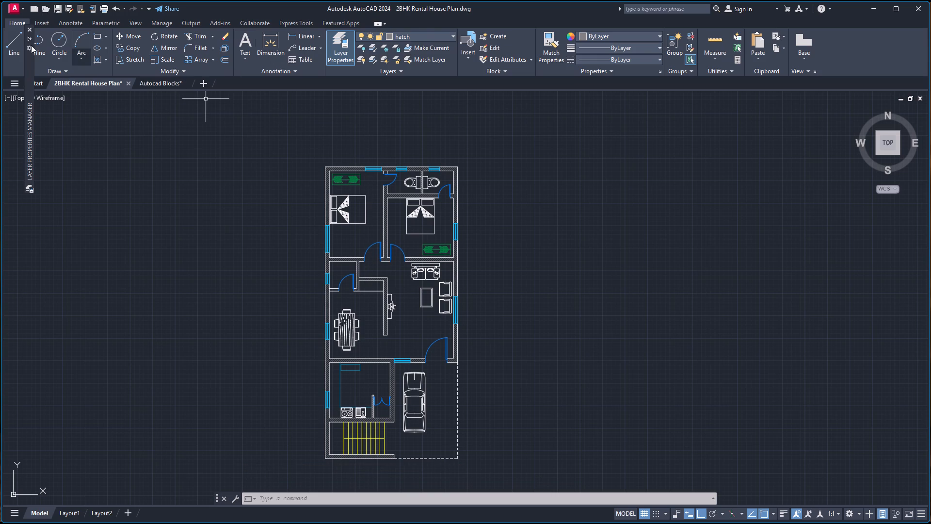
Create a layer named pillor with colour 10 and make it the current layer.
{"action": "left_click", "coordinate": [91, 45]}
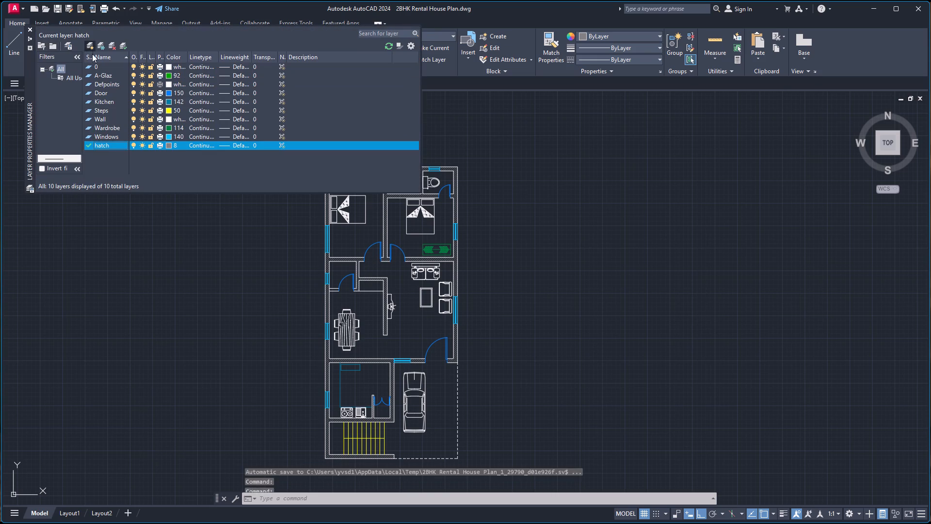
{"action": "key", "text": "p"}
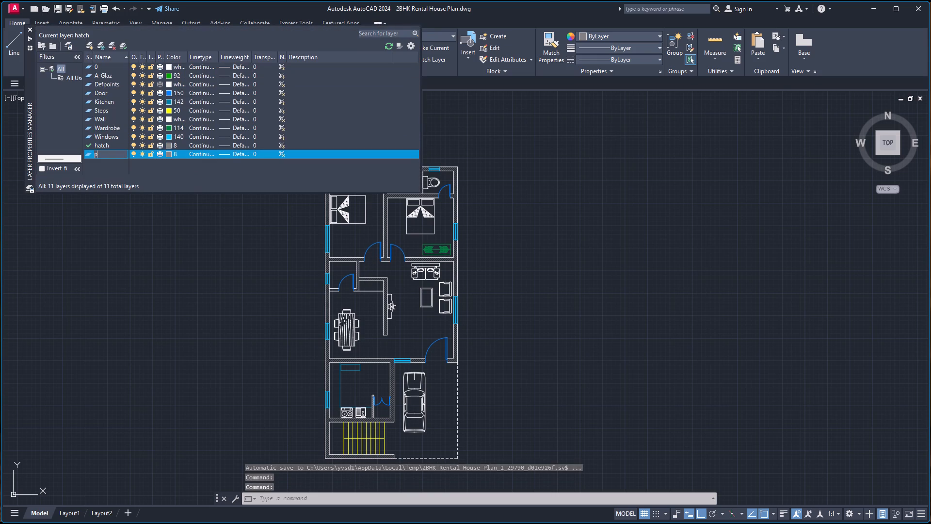
{"action": "key", "text": "BackSpace"}
{"action": "key", "text": "BackSpace"}
{"action": "type", "text": "pillor"}
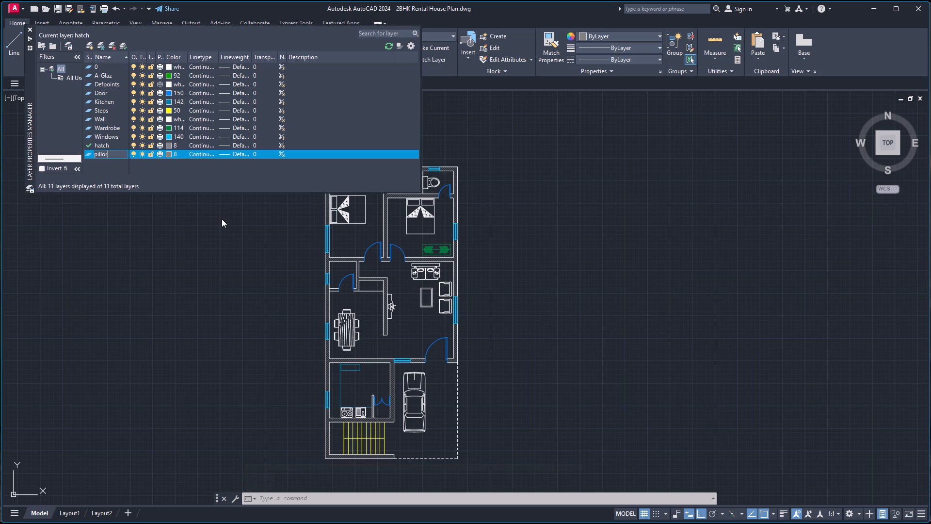
{"action": "left_click", "coordinate": [168, 153]}
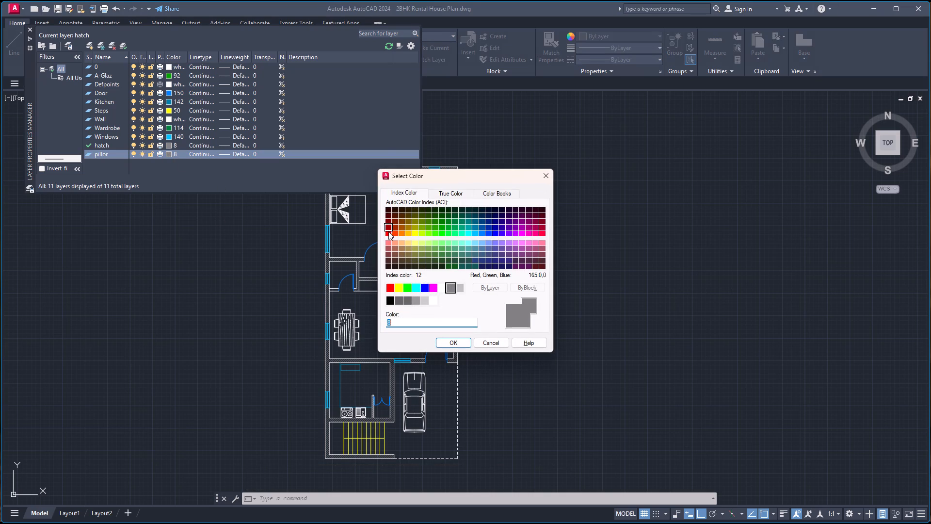
{"action": "left_click", "coordinate": [388, 233]}
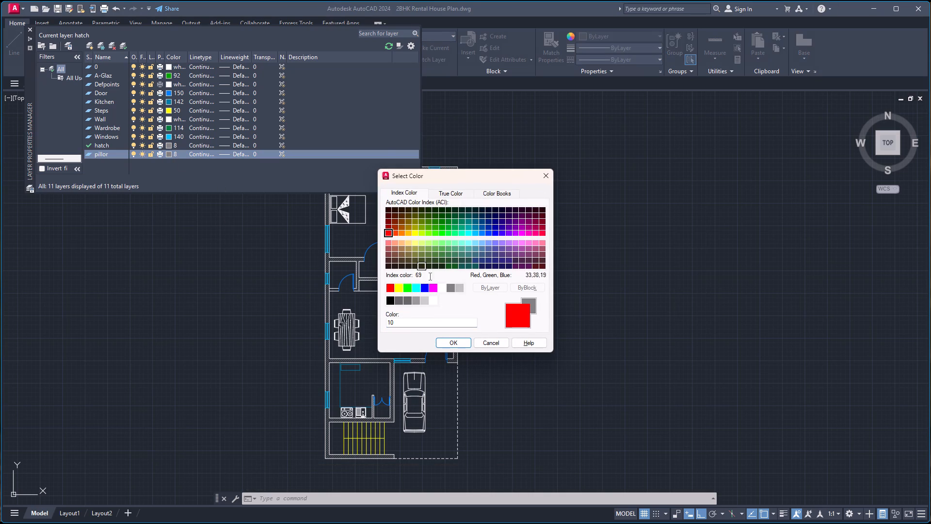
{"action": "left_click", "coordinate": [459, 344]}
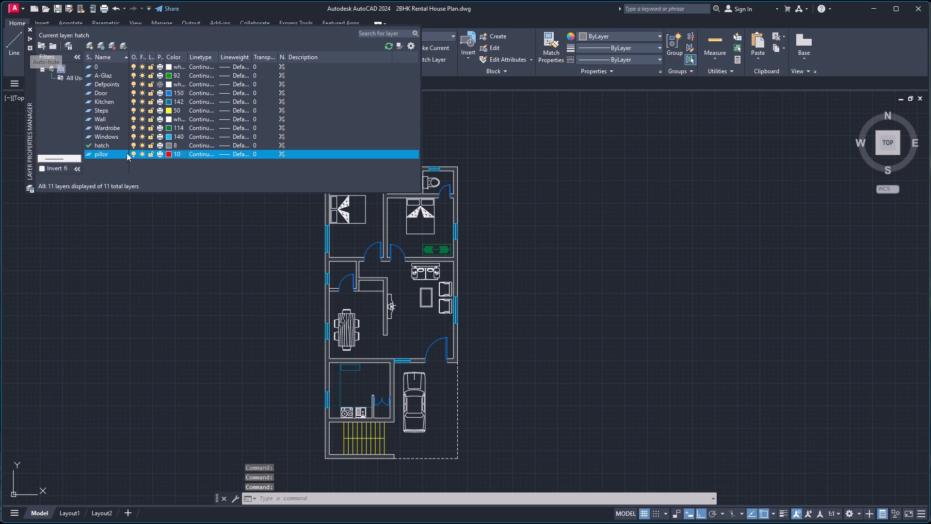
{"action": "double_click", "coordinate": [114, 153]}
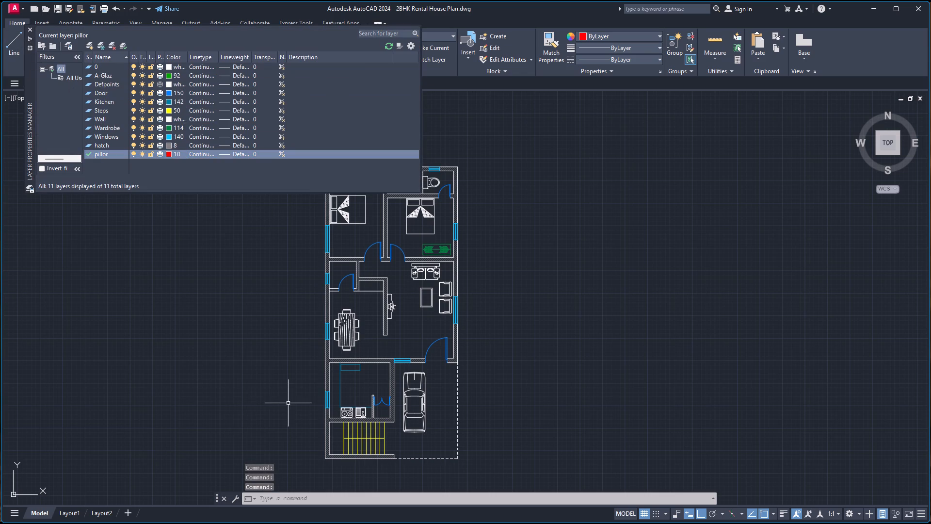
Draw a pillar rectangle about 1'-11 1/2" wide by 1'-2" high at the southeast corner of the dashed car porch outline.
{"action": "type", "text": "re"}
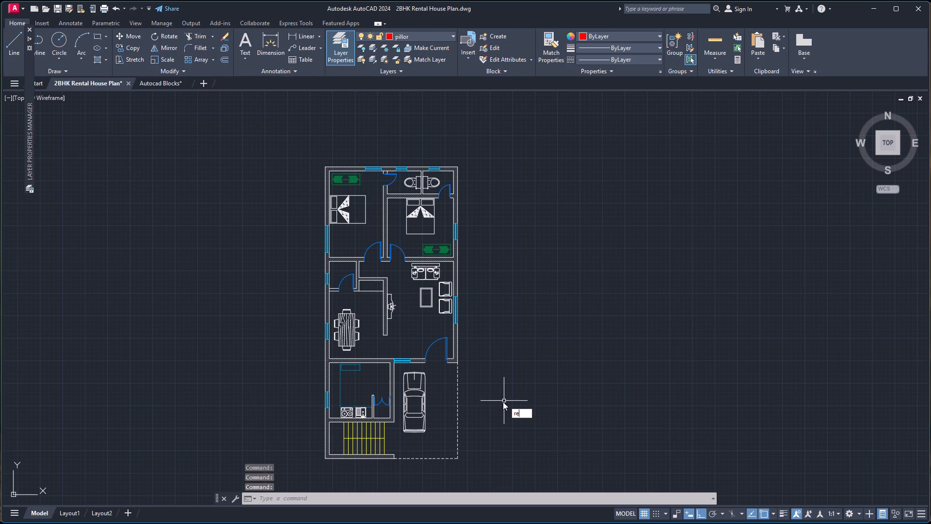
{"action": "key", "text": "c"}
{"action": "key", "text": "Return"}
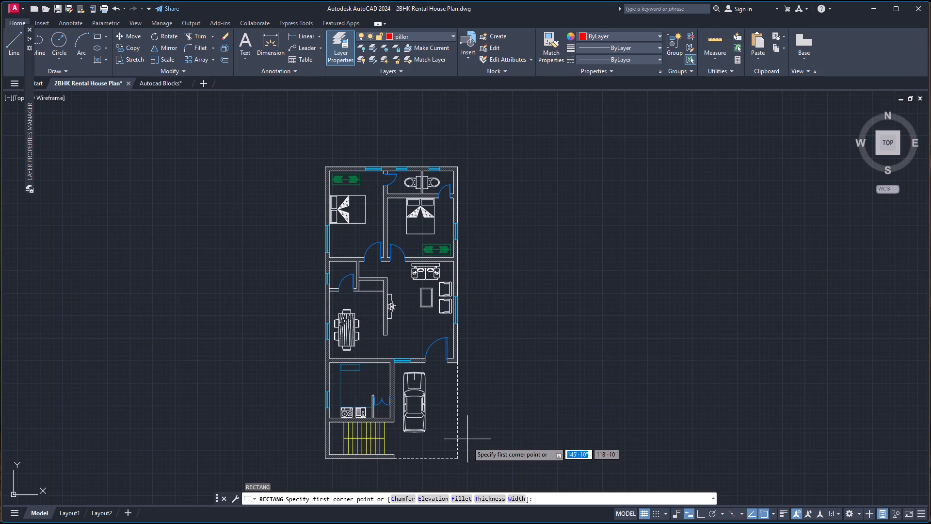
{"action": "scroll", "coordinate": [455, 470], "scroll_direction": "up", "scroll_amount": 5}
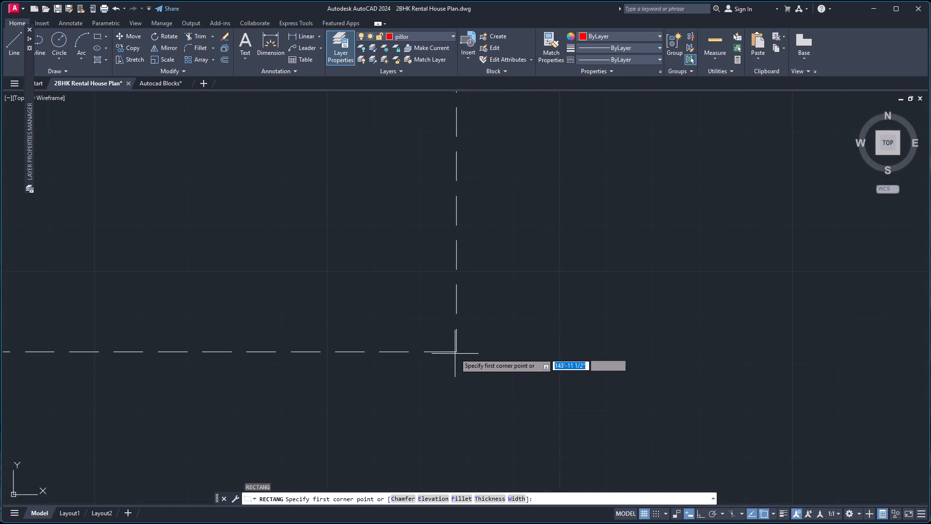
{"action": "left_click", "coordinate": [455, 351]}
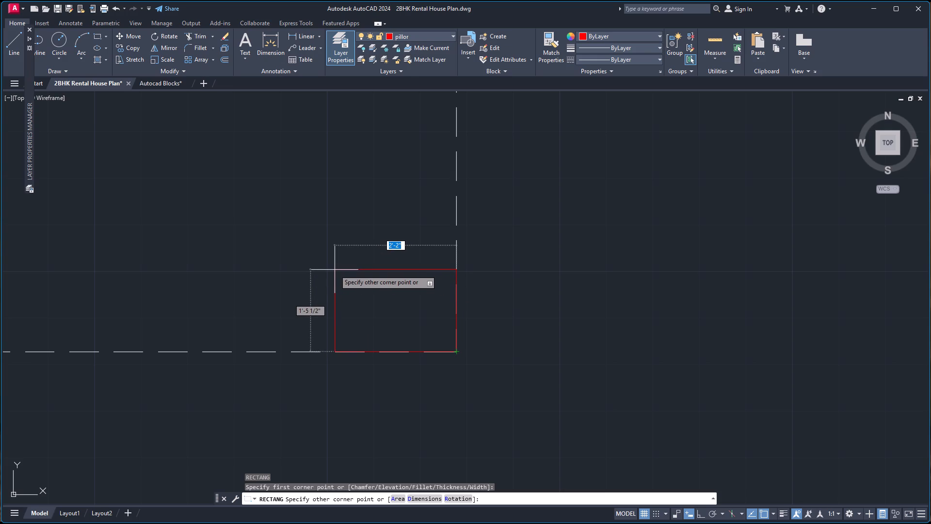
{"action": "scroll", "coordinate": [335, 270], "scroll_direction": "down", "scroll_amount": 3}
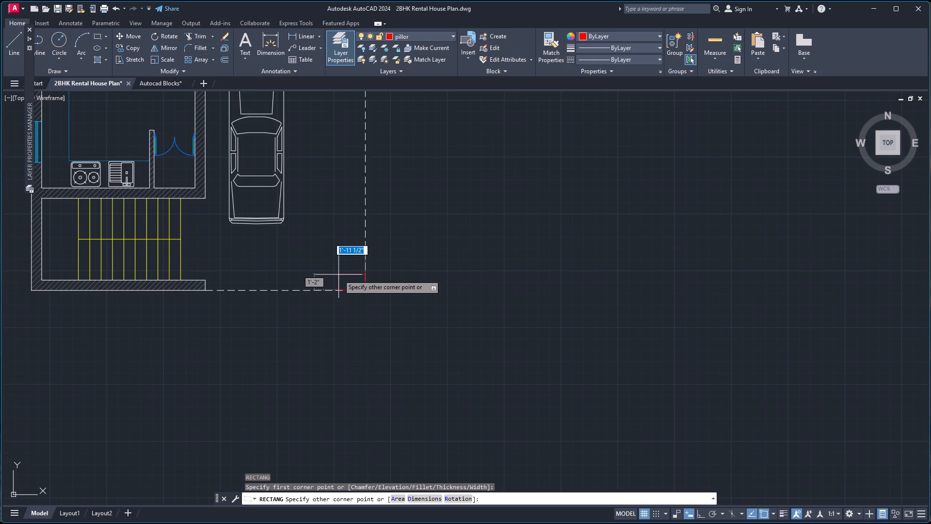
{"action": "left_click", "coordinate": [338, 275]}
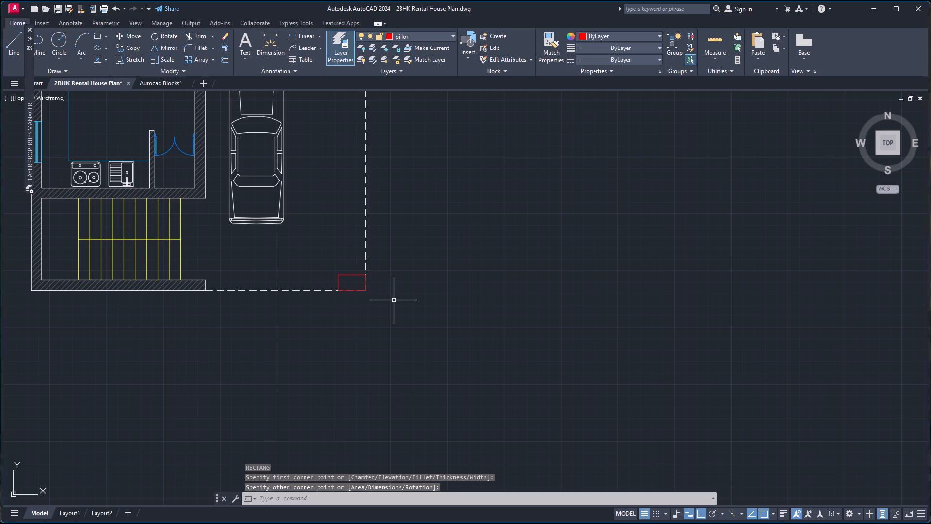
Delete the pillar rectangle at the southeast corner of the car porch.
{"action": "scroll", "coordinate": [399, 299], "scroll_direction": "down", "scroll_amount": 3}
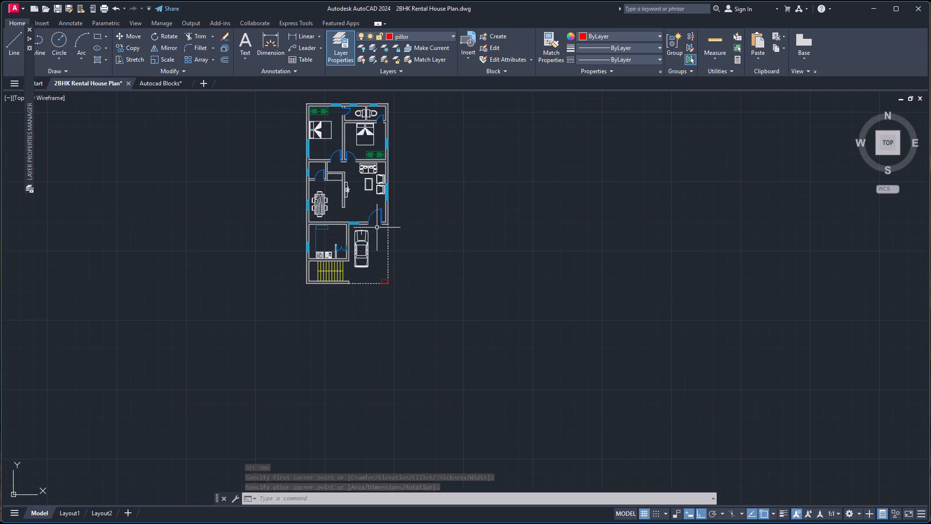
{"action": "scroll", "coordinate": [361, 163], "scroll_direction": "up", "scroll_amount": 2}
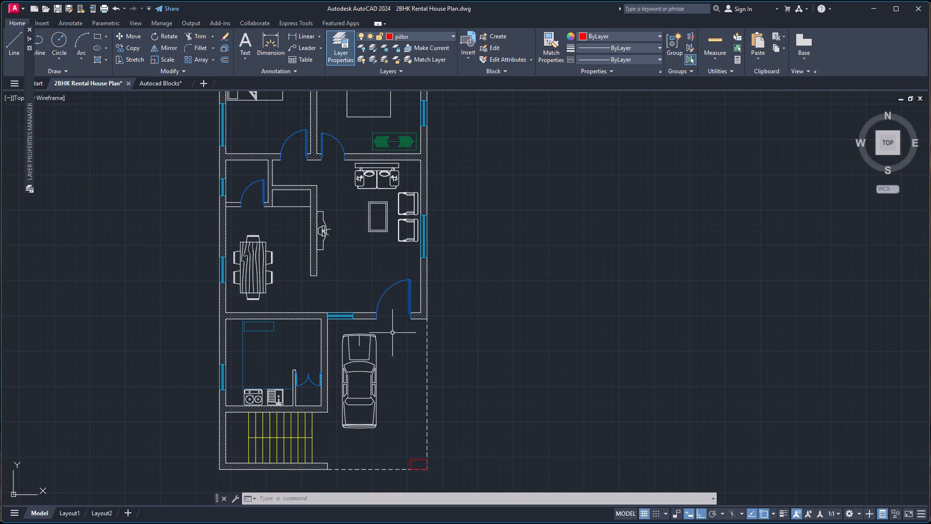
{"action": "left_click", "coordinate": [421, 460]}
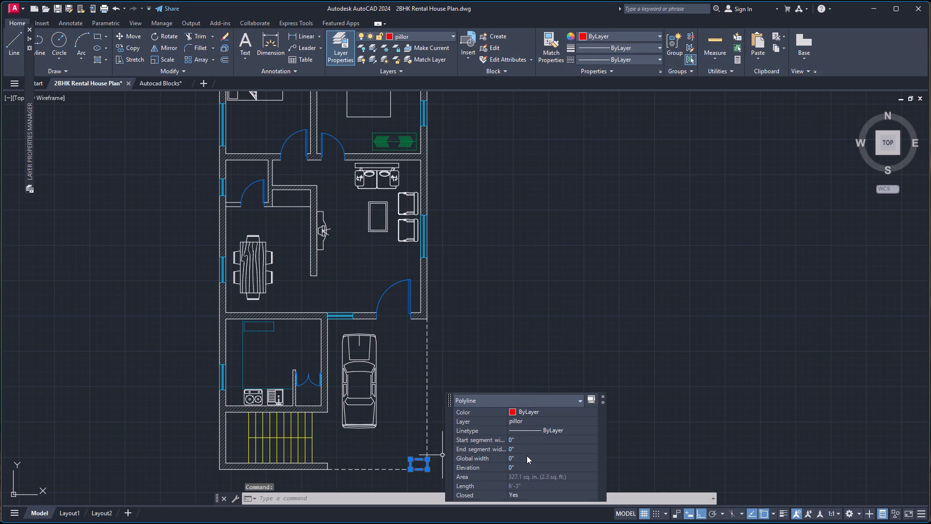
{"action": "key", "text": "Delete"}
Draw a nearly square pillar about 1'-7" wide by 1'-8" high at the southeast corner of the dashed car porch outline.
{"action": "scroll", "coordinate": [408, 465], "scroll_direction": "up", "scroll_amount": 2}
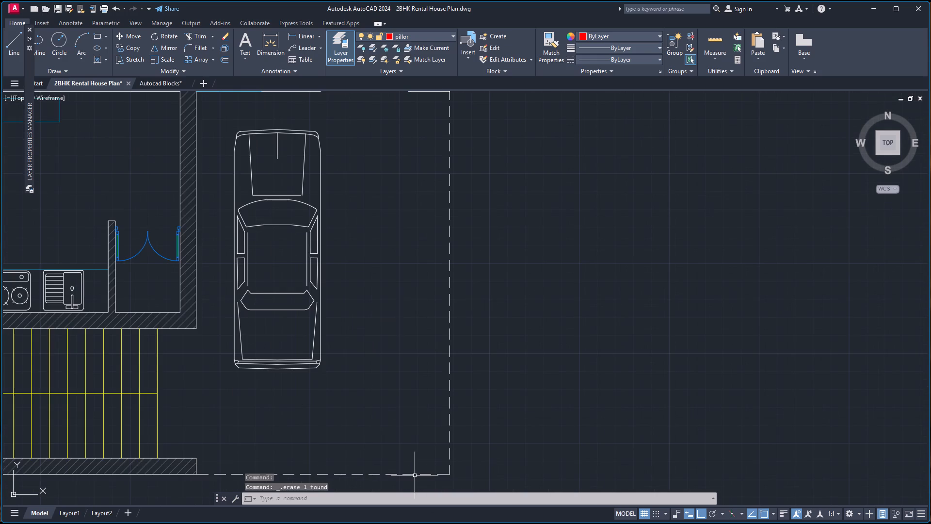
{"action": "type", "text": "rec"}
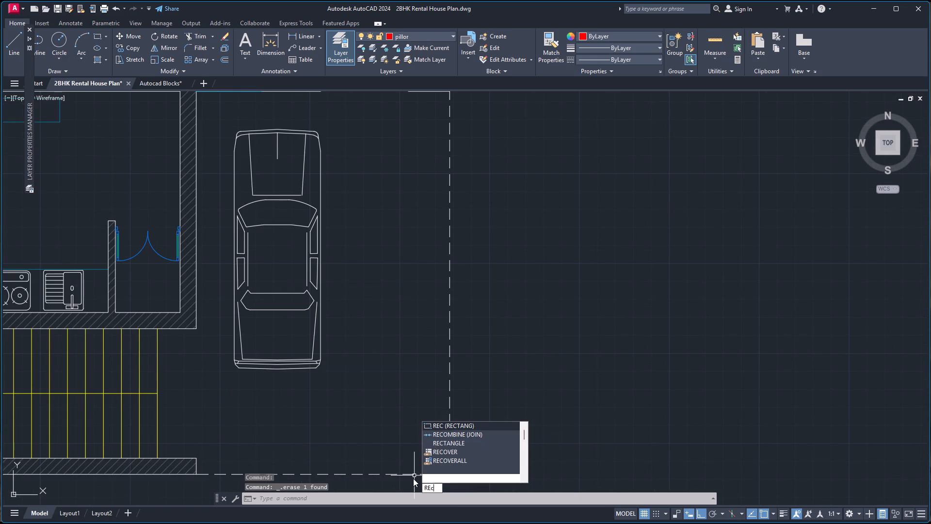
{"action": "key", "text": "Return"}
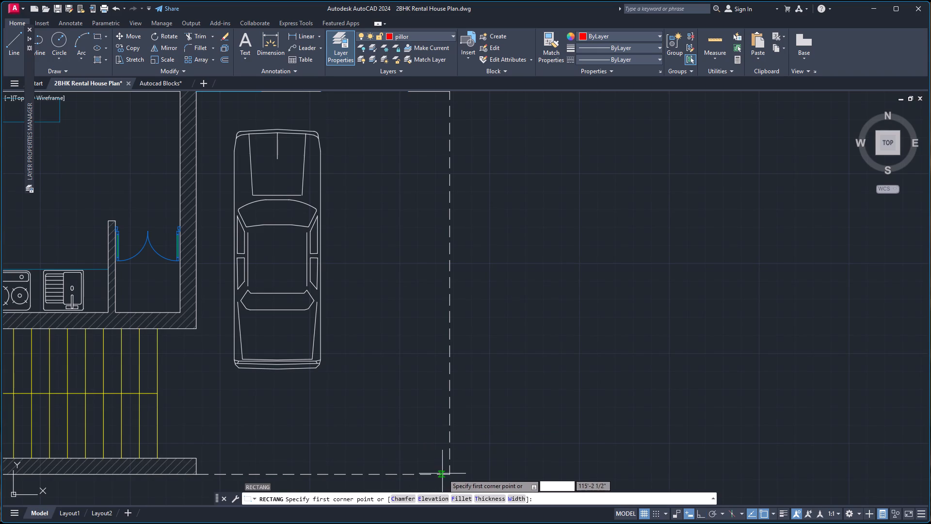
{"action": "left_click", "coordinate": [448, 474]}
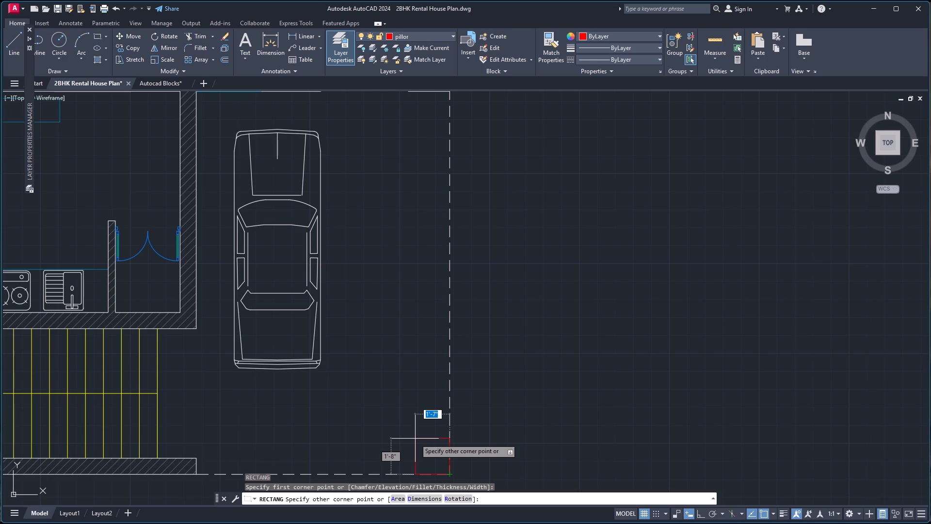
{"action": "left_click", "coordinate": [415, 439]}
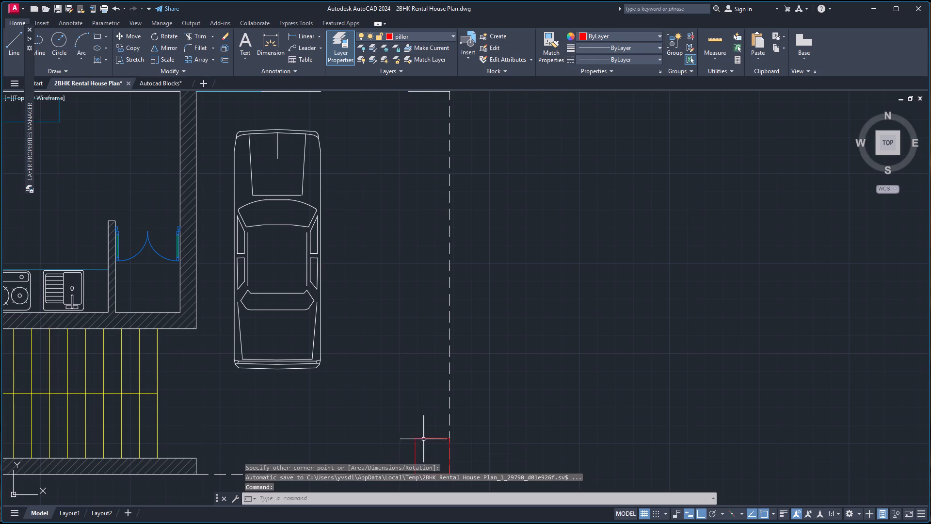
Fill the pillar at the southeast corner of the car porch with a SOLID hatch.
{"action": "scroll", "coordinate": [470, 432], "scroll_direction": "down", "scroll_amount": 2}
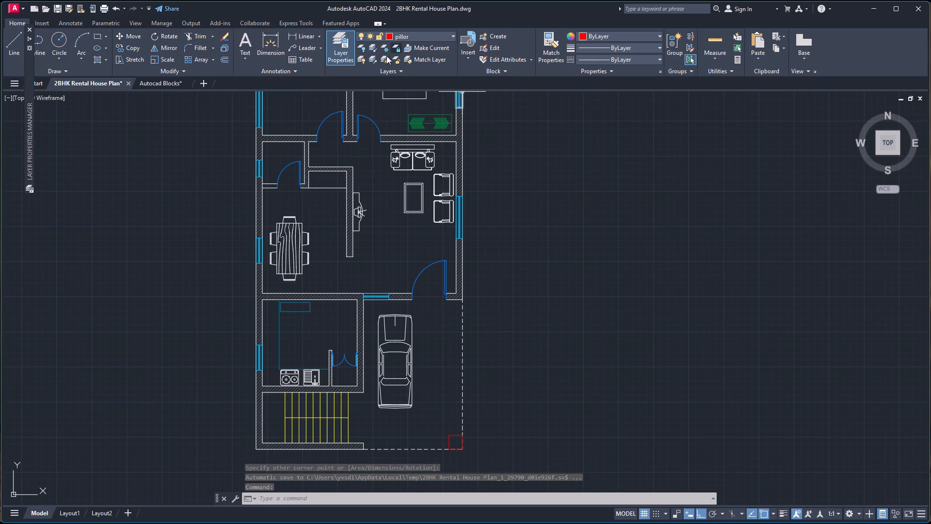
{"action": "key", "text": "h"}
{"action": "key", "text": "Return"}
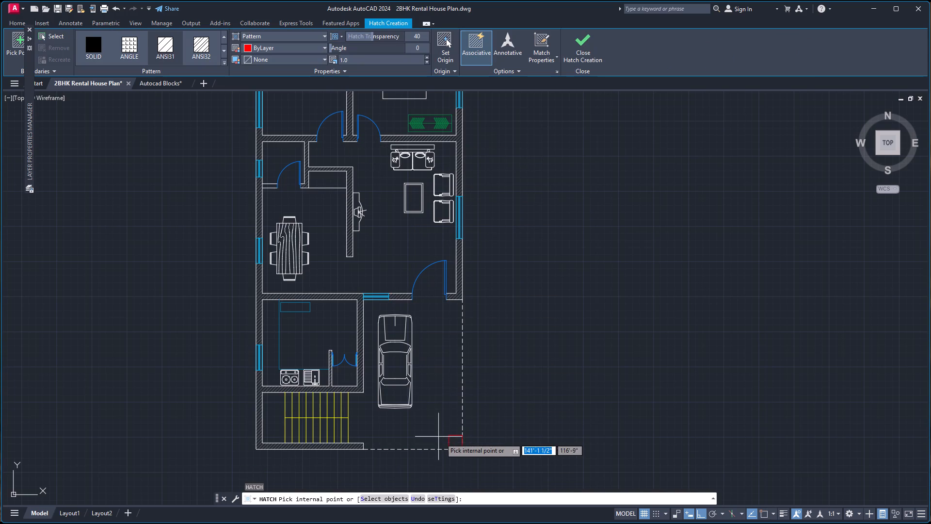
{"action": "left_click", "coordinate": [95, 49]}
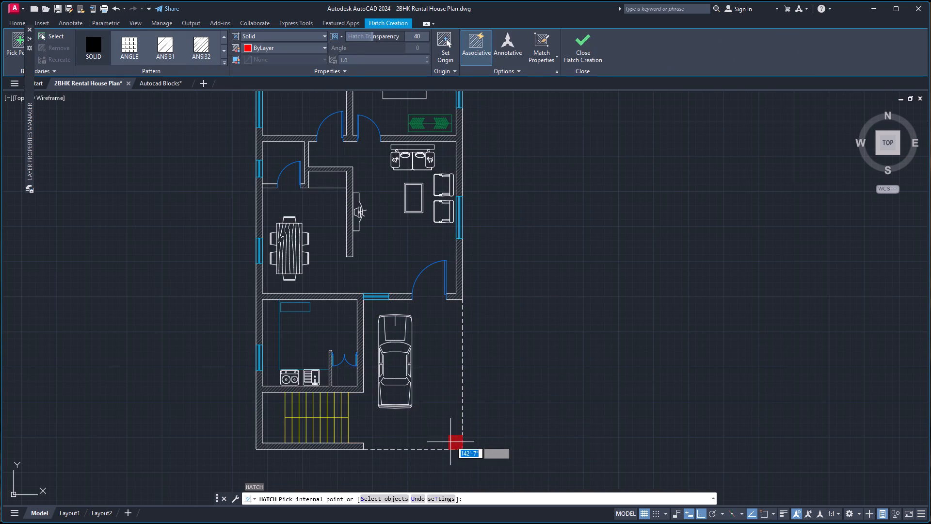
{"action": "left_click", "coordinate": [454, 440]}
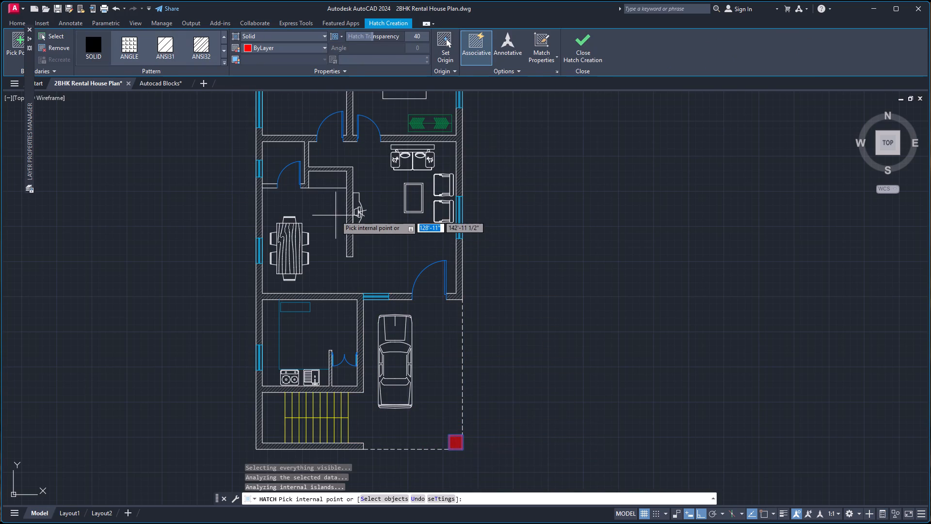
{"action": "key", "text": "Escape"}
Make layer 0 the current layer.
{"action": "scroll", "coordinate": [392, 284], "scroll_direction": "down", "scroll_amount": 3}
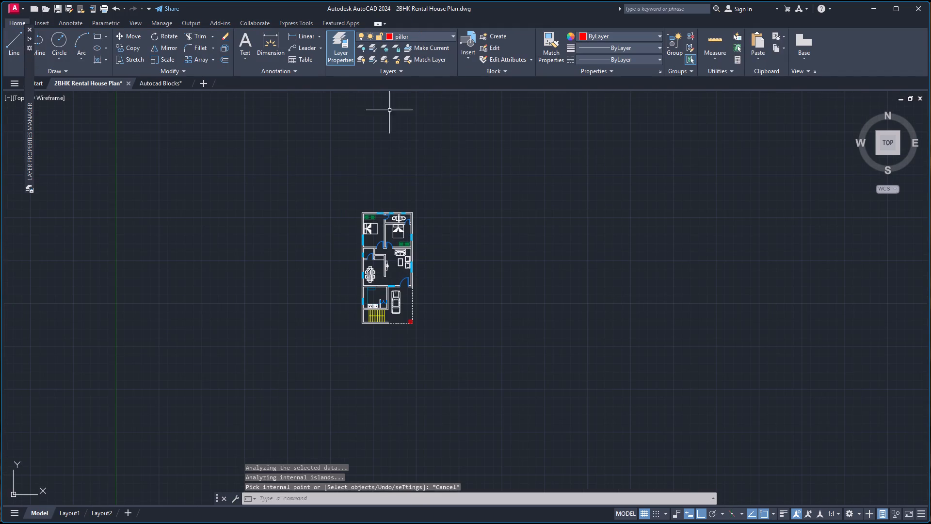
{"action": "left_click", "coordinate": [405, 33]}
{"action": "left_click", "coordinate": [396, 48]}
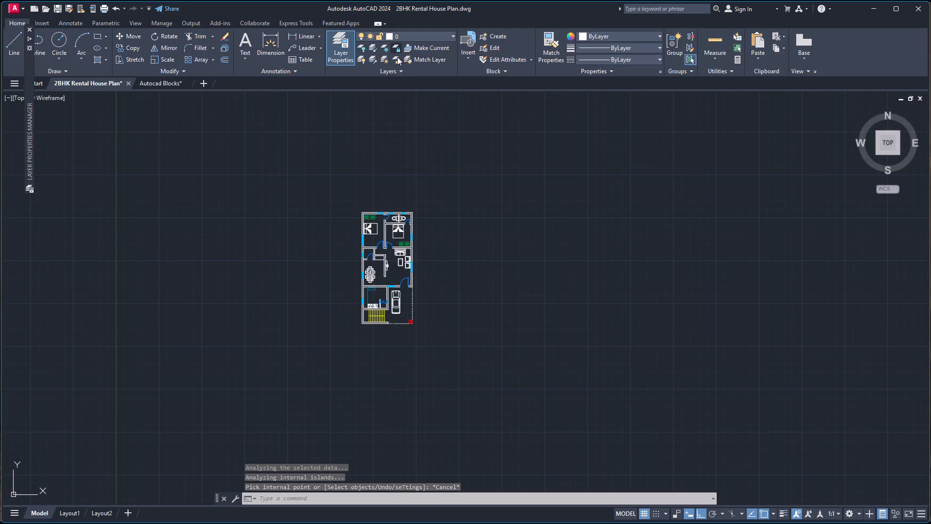
Place a multiline text box with centred alignment below the bed in the northwest bedroom.
{"action": "scroll", "coordinate": [399, 182], "scroll_direction": "up", "scroll_amount": 2}
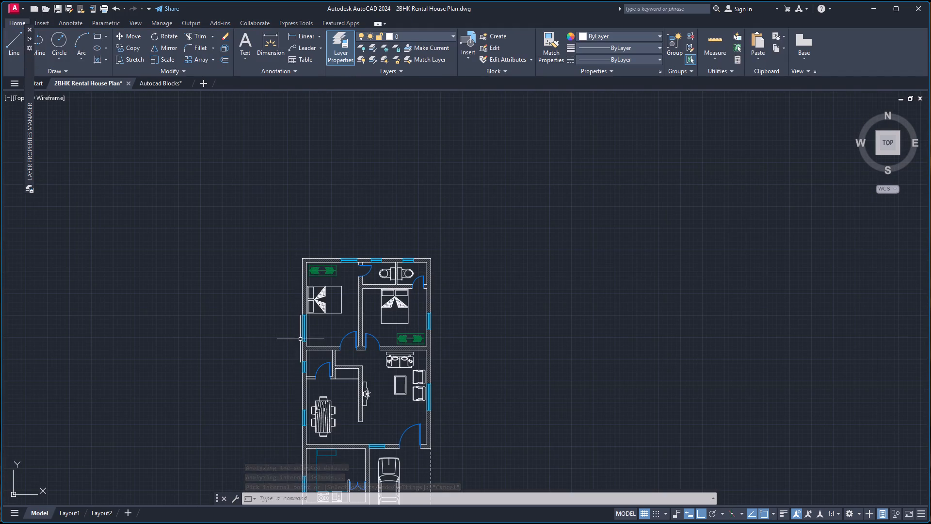
{"action": "left_click", "coordinate": [73, 23]}
{"action": "left_click", "coordinate": [31, 30]}
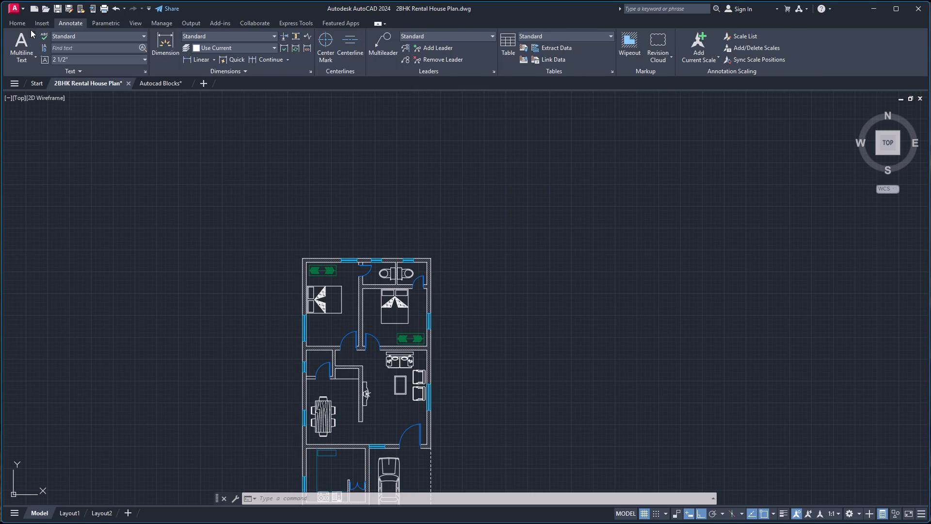
{"action": "left_click", "coordinate": [25, 40]}
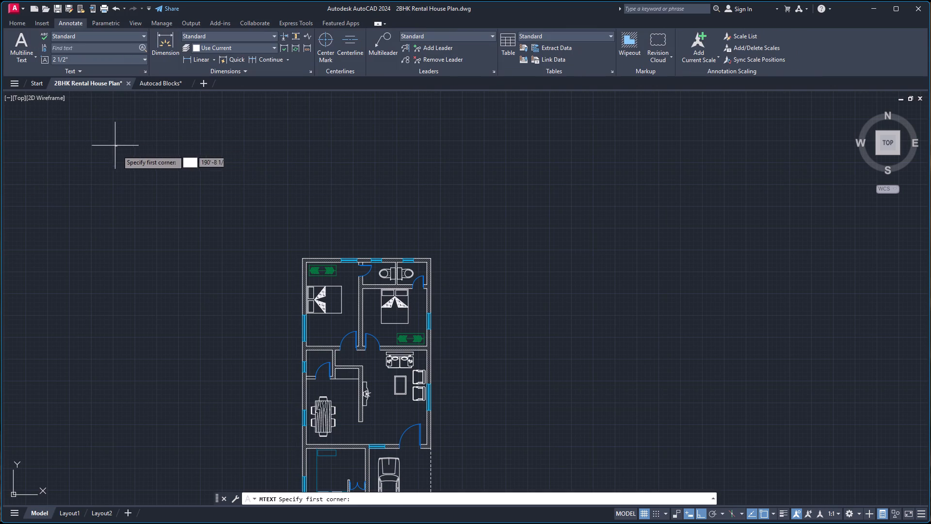
{"action": "scroll", "coordinate": [318, 326], "scroll_direction": "up", "scroll_amount": 3}
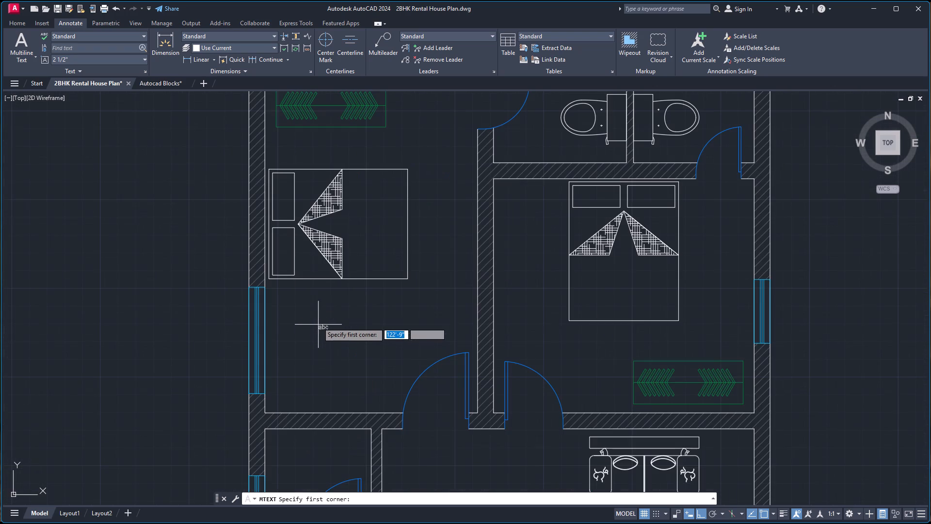
{"action": "left_click", "coordinate": [305, 317]}
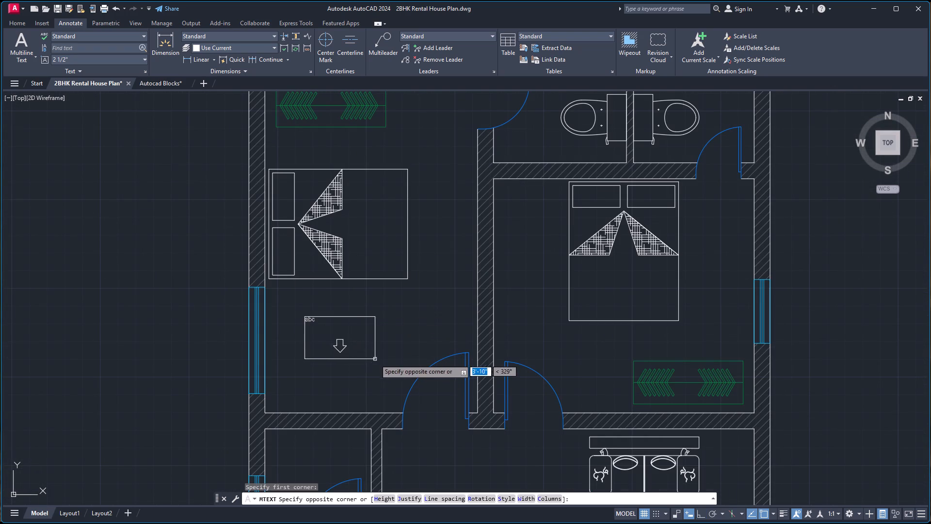
{"action": "left_click", "coordinate": [394, 360]}
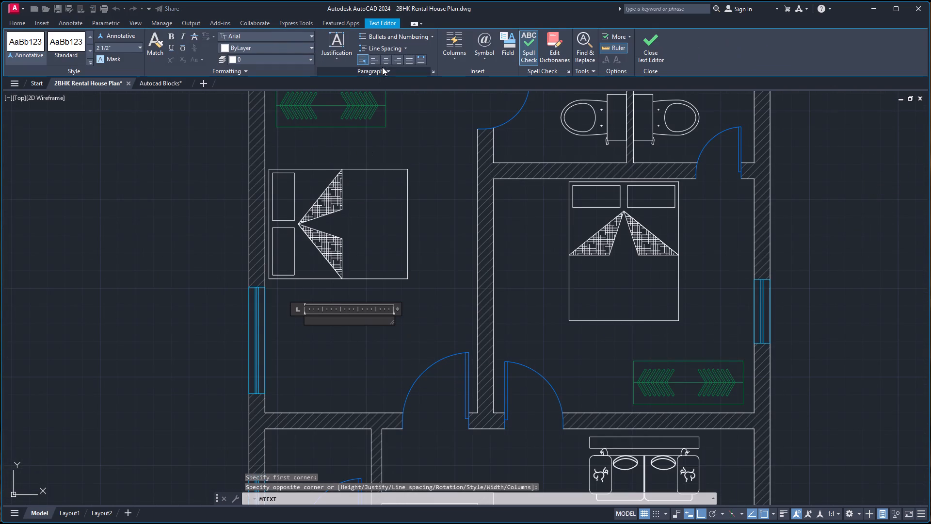
{"action": "left_click", "coordinate": [384, 61]}
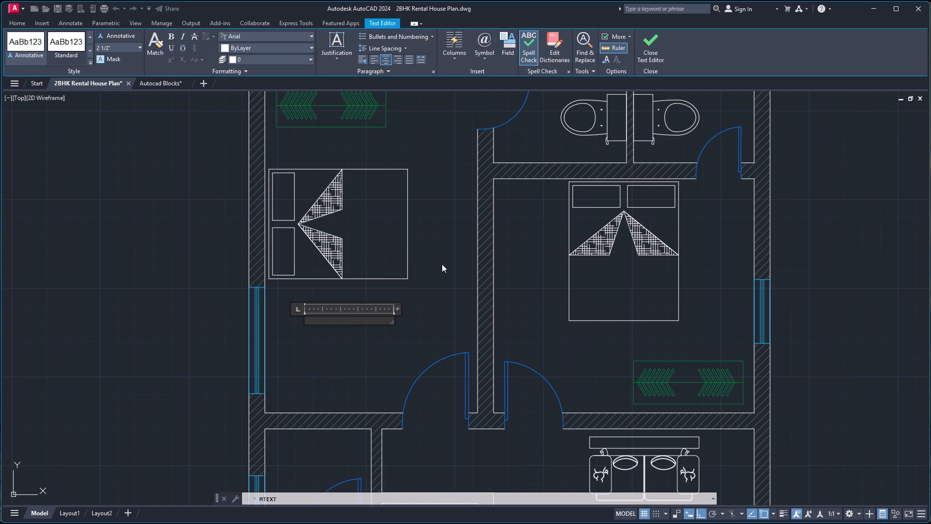
Enter the two-line room label M.BEDROOM 1 and 10'-0''X16'-0'' in the northwest bedroom's text box.
{"action": "key", "text": "m"}
{"action": "key", "text": "period"}
{"action": "type", "text": "BEDROOM"}
{"action": "key", "text": "space"}
{"action": "key", "text": "1"}
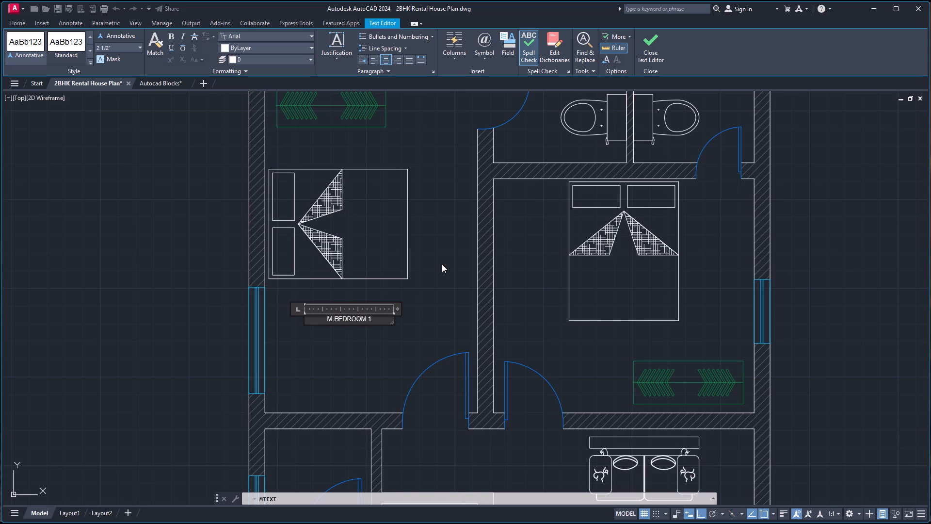
{"action": "key", "text": "Return"}
{"action": "type", "text": "10'-"}
{"action": "type", "text": "0''"}
{"action": "key", "text": "x"}
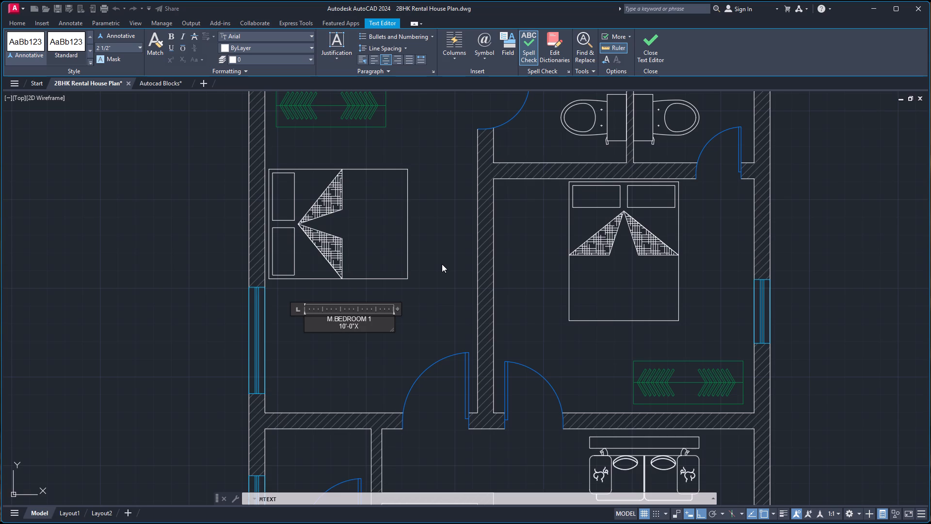
{"action": "type", "text": "16"}
{"action": "type", "text": "'-0''"}
{"action": "left_click", "coordinate": [616, 350]}
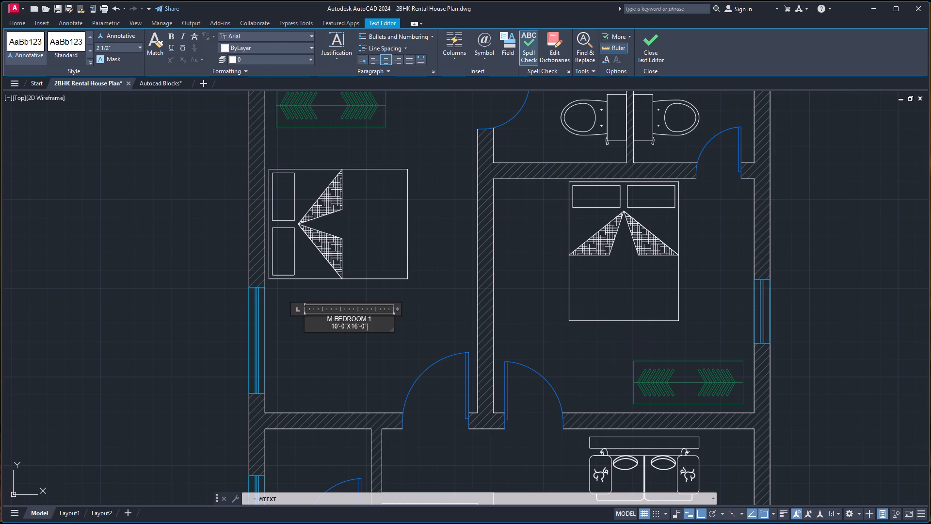
Set the M.BEDROOM 1 label's text height to 5".
{"action": "left_click", "coordinate": [343, 321]}
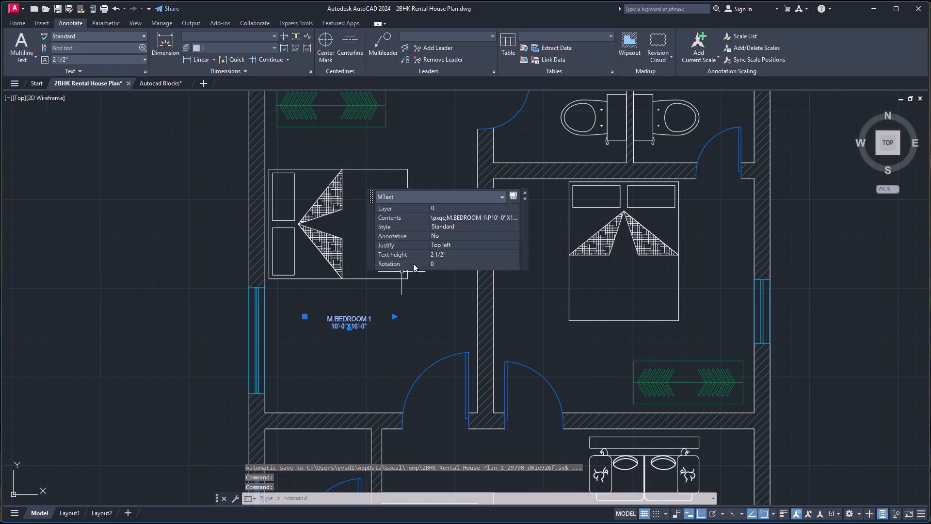
{"action": "left_click", "coordinate": [448, 254]}
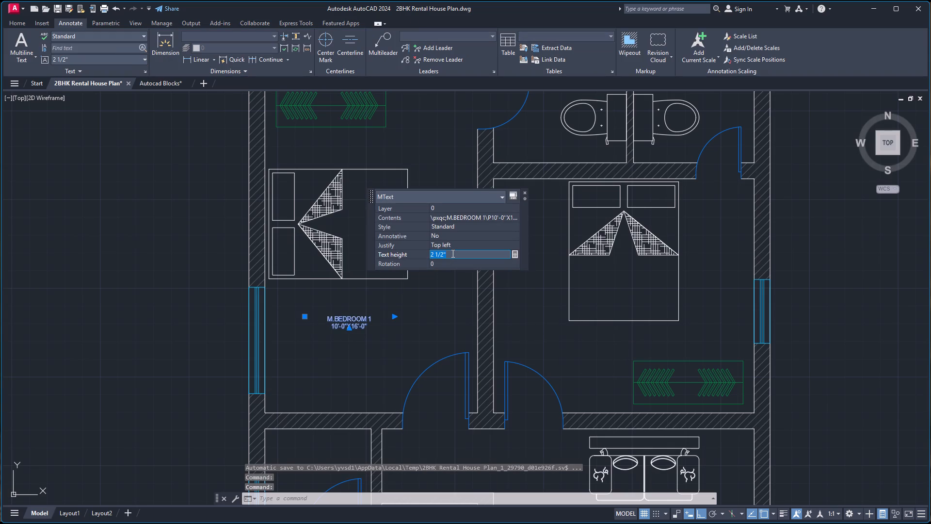
{"action": "key", "text": "5"}
{"action": "key", "text": "Return"}
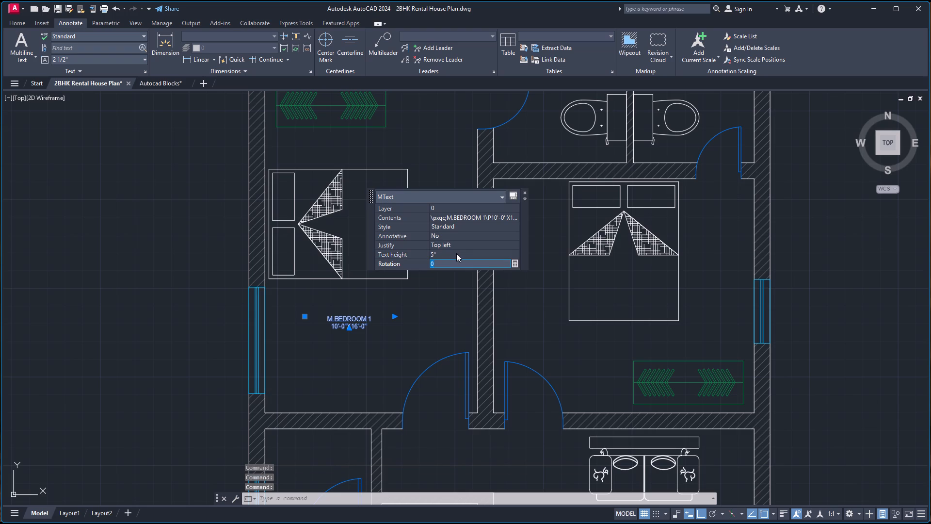
{"action": "key", "text": "Escape"}
Copy the M.BEDROOM 1 label and paste it below the bed in the northeast bedroom.
{"action": "left_click", "coordinate": [326, 320]}
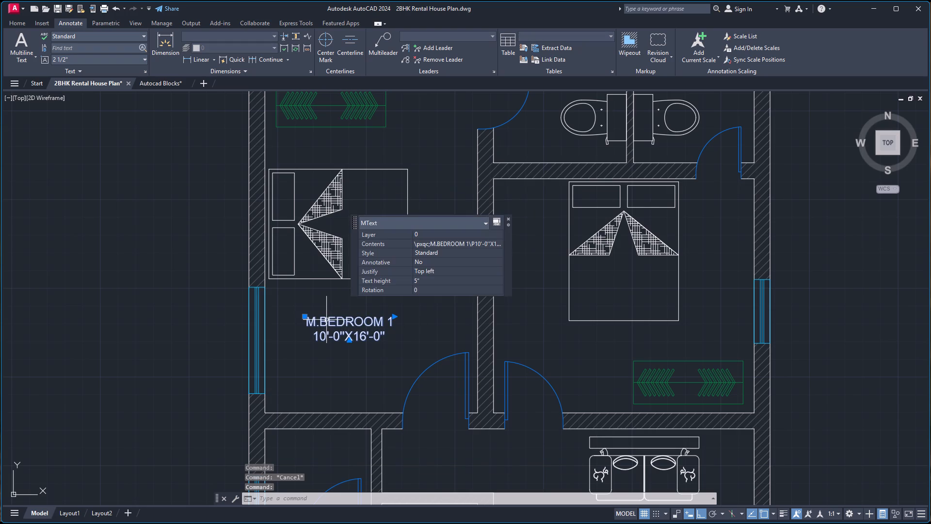
{"action": "key", "text": "ctrl+c"}
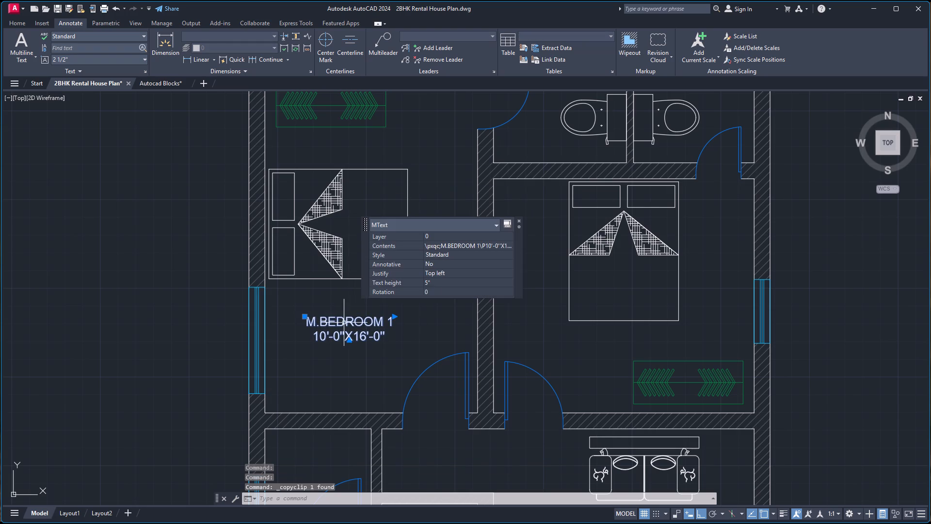
{"action": "left_click", "coordinate": [518, 222]}
{"action": "scroll", "coordinate": [434, 278], "scroll_direction": "down", "scroll_amount": 1}
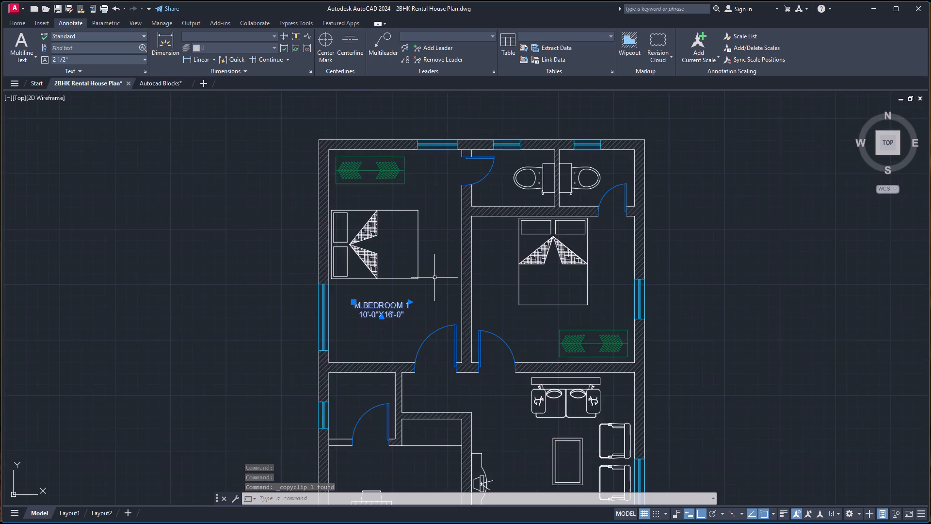
{"action": "scroll", "coordinate": [434, 277], "scroll_direction": "down", "scroll_amount": 1}
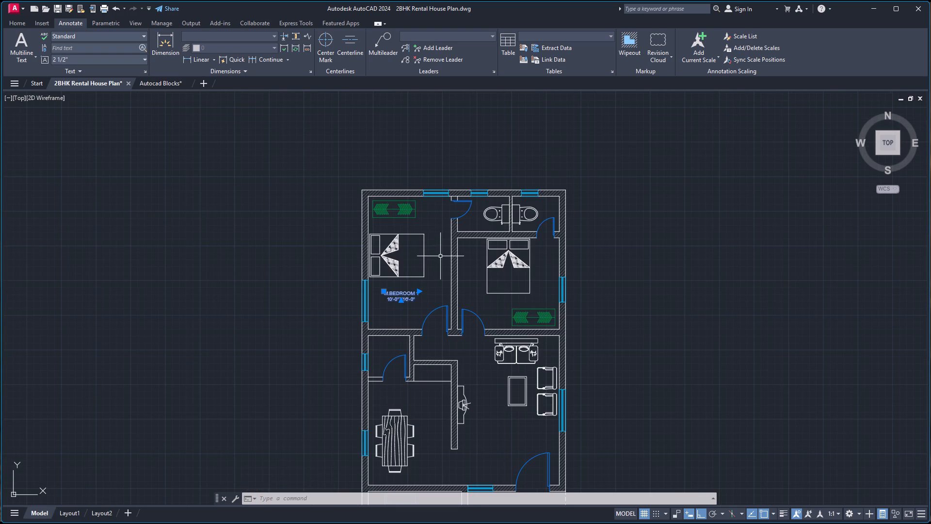
{"action": "key", "text": "ctrl+v"}
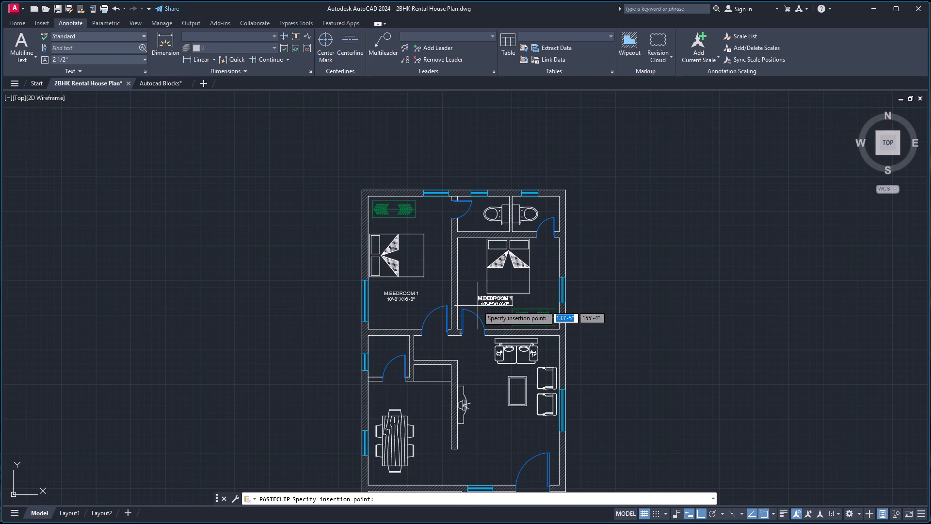
{"action": "left_click", "coordinate": [477, 306]}
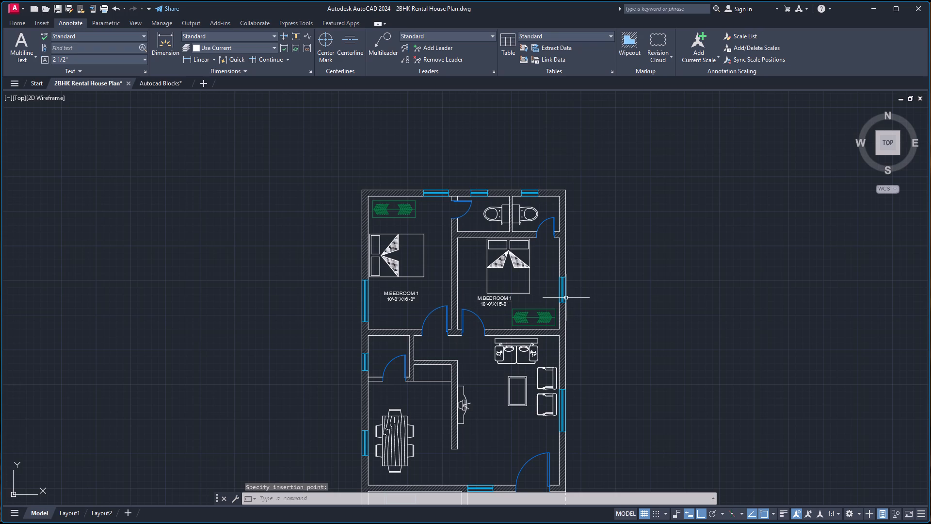
Paste another copy of the room label into the western toilet, just above its south wall.
{"action": "key", "text": "ctrl+v"}
{"action": "scroll", "coordinate": [460, 225], "scroll_direction": "up", "scroll_amount": 3}
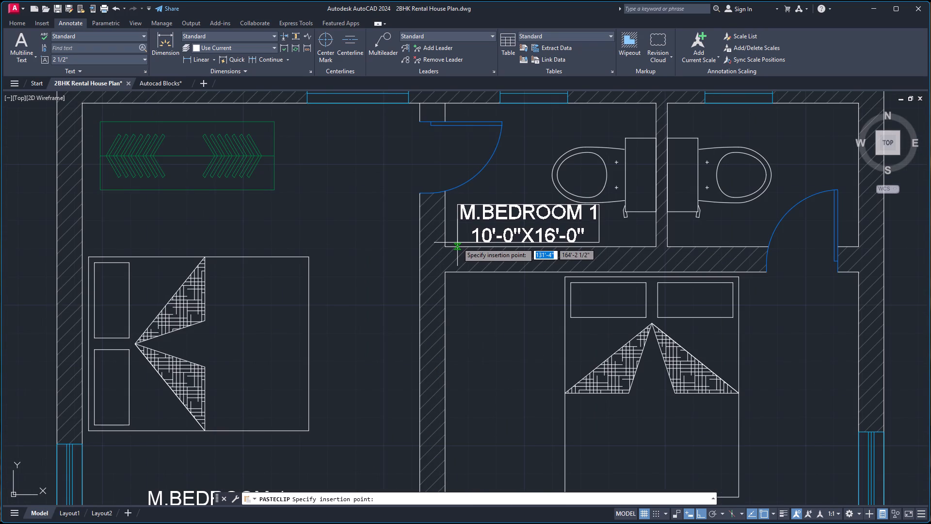
{"action": "scroll", "coordinate": [457, 243], "scroll_direction": "up", "scroll_amount": 2}
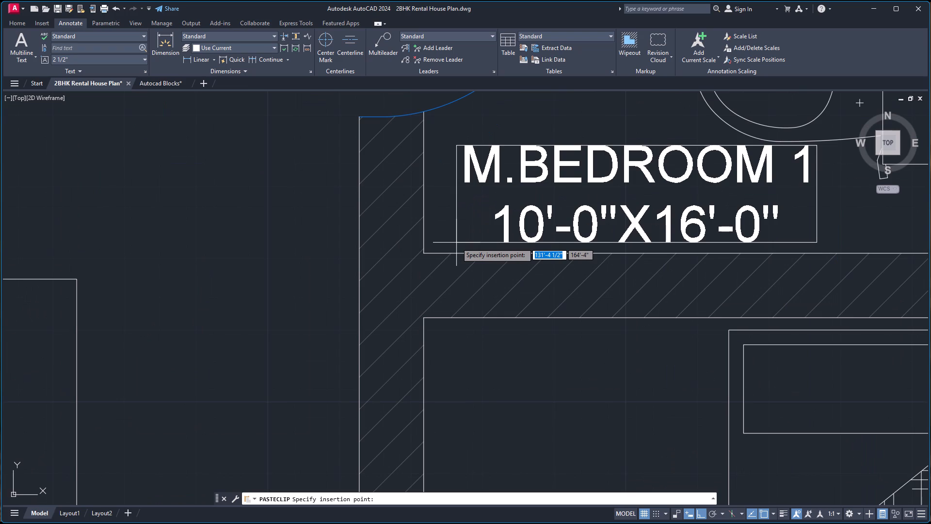
{"action": "left_click", "coordinate": [455, 244]}
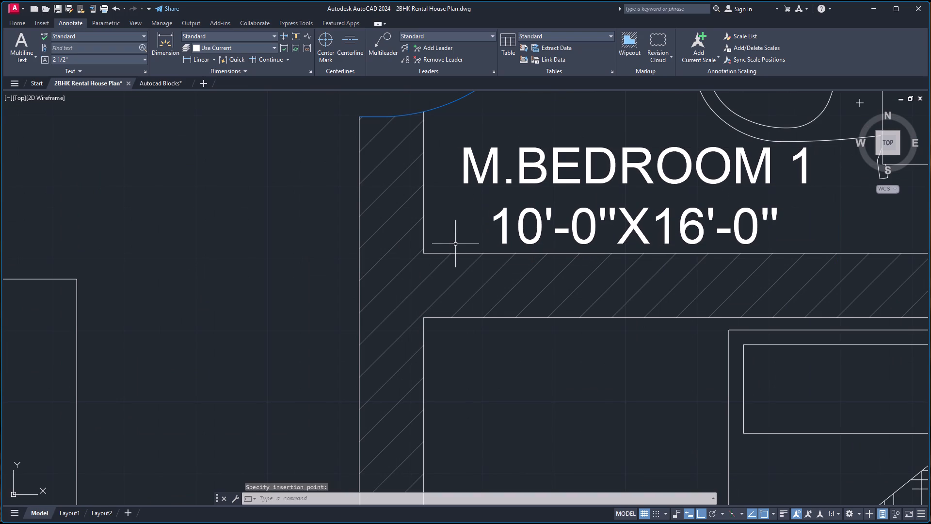
Paste a copy of the room label into the eastern toilet, just below its north wall.
{"action": "key", "text": "ctrl+v"}
{"action": "scroll", "coordinate": [501, 248], "scroll_direction": "down", "scroll_amount": 4}
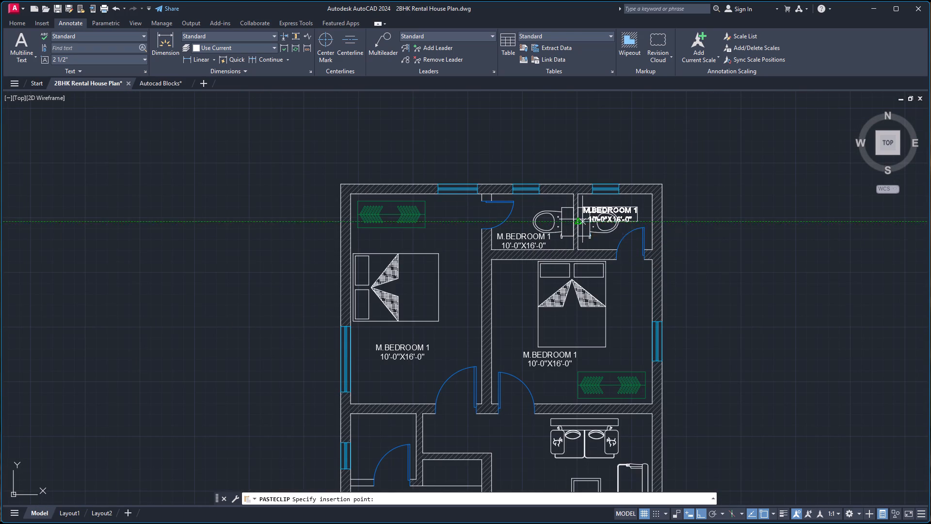
{"action": "scroll", "coordinate": [586, 213], "scroll_direction": "up", "scroll_amount": 3}
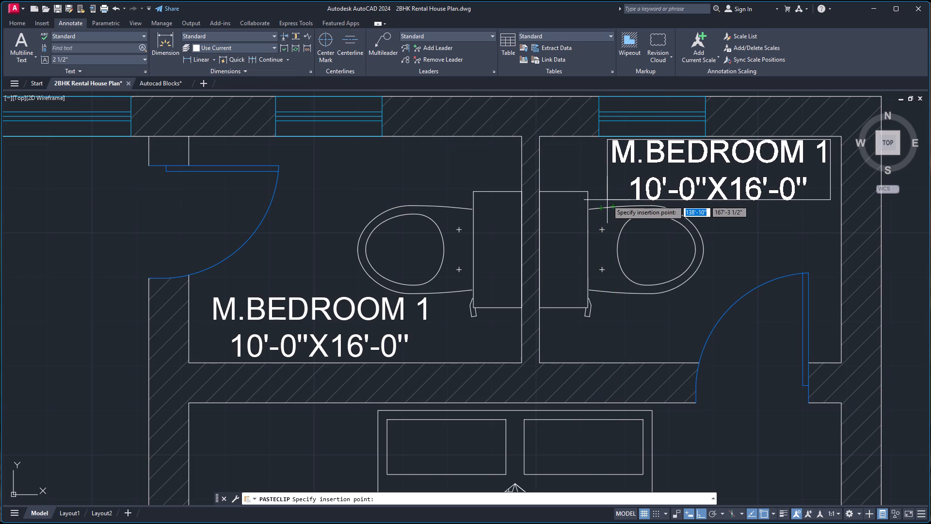
{"action": "left_click", "coordinate": [608, 200]}
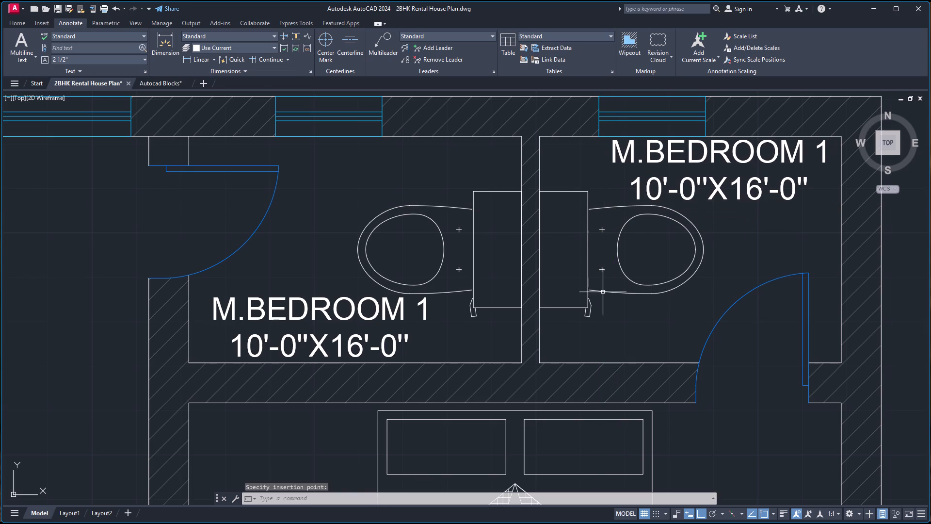
Paste copies of the room label into the small room south of the northwest bedroom and the narrow recess beside it.
{"action": "key", "text": "ctrl+v"}
{"action": "scroll", "coordinate": [577, 313], "scroll_direction": "down", "scroll_amount": 6}
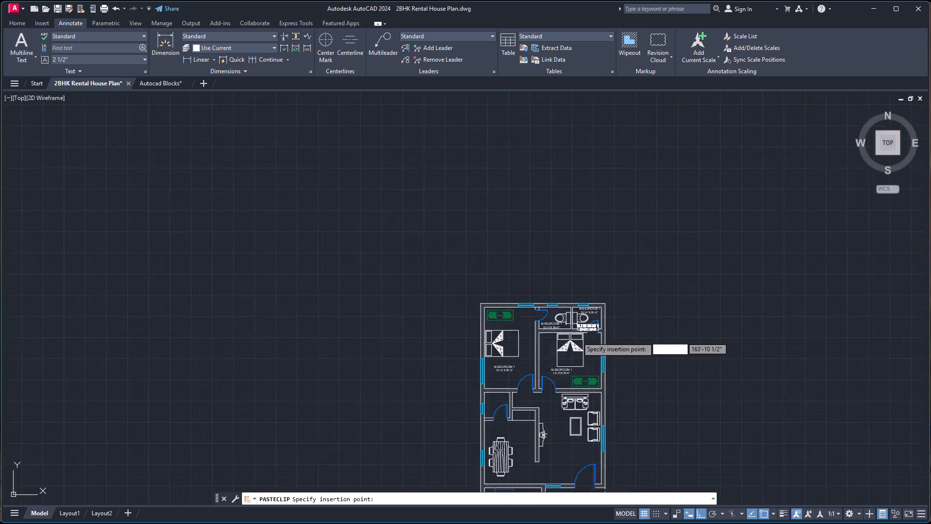
{"action": "scroll", "coordinate": [530, 403], "scroll_direction": "up", "scroll_amount": 4}
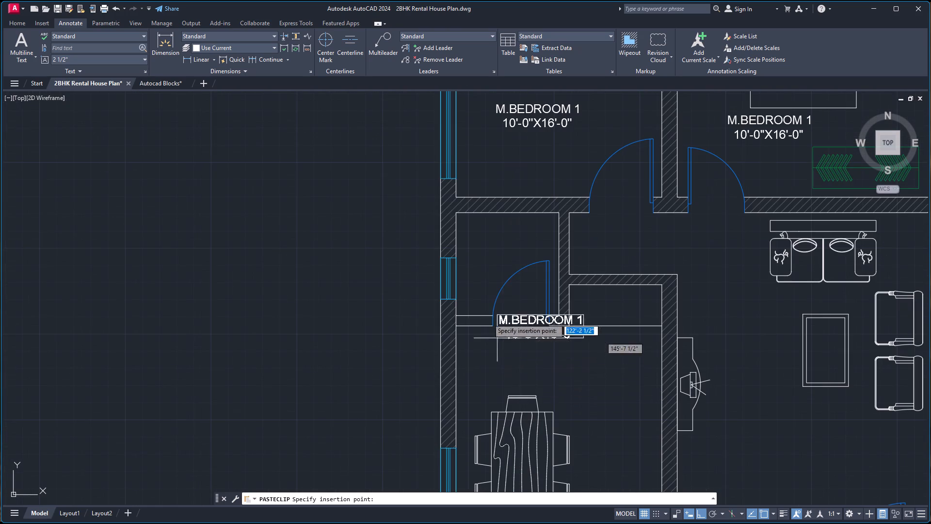
{"action": "left_click", "coordinate": [465, 252]}
{"action": "key", "text": "ctrl+v"}
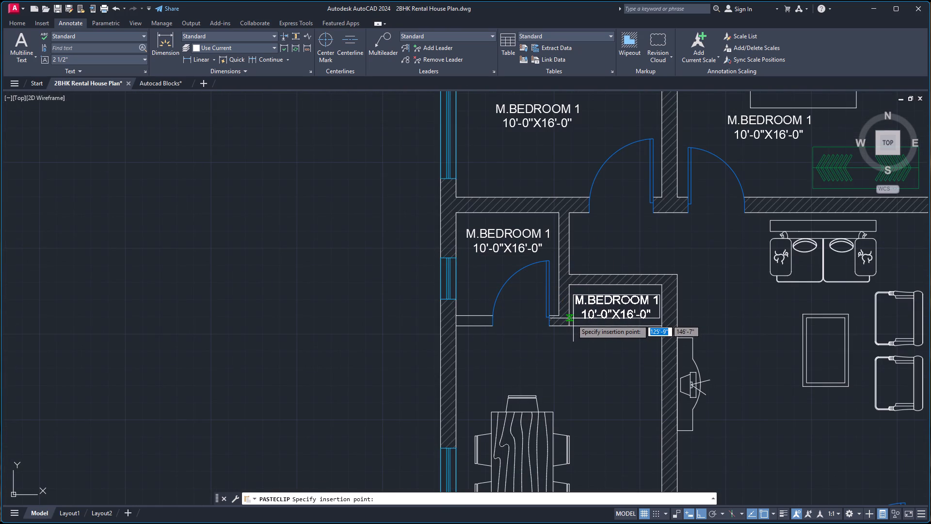
{"action": "scroll", "coordinate": [570, 321], "scroll_direction": "up", "scroll_amount": 3}
{"action": "left_click", "coordinate": [575, 315]}
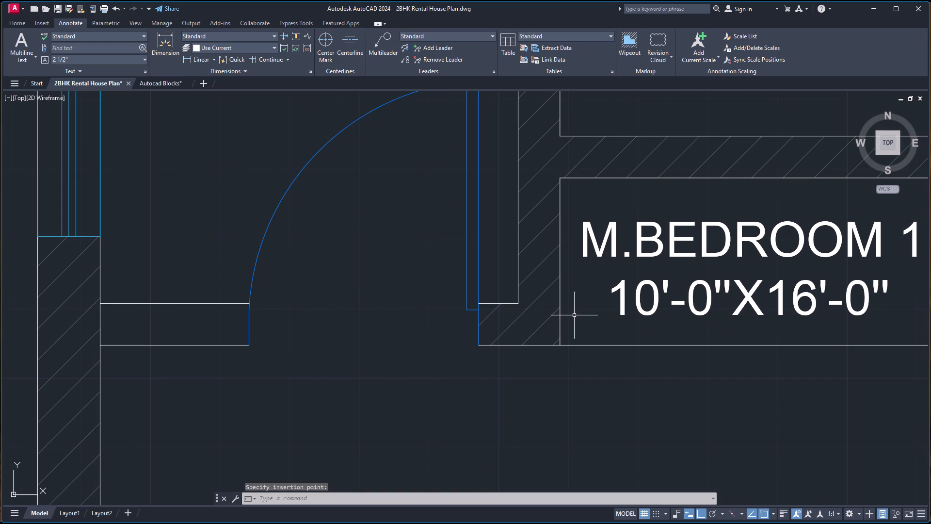
Paste copies of the room label beside the dining table's north end and in the living area between TV unit and coffee table.
{"action": "key", "text": "ctrl+v"}
{"action": "scroll", "coordinate": [546, 377], "scroll_direction": "down", "scroll_amount": 4}
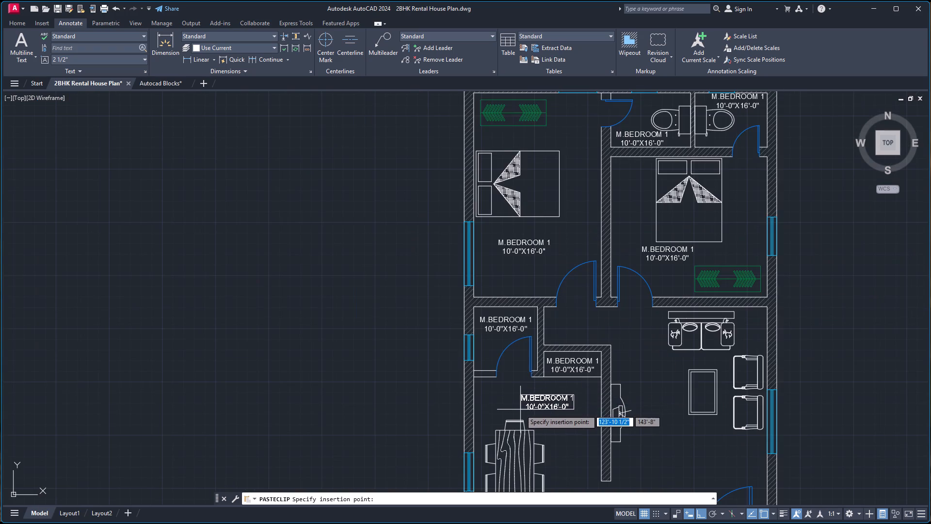
{"action": "scroll", "coordinate": [524, 409], "scroll_direction": "up", "scroll_amount": 3}
{"action": "left_click", "coordinate": [557, 455]}
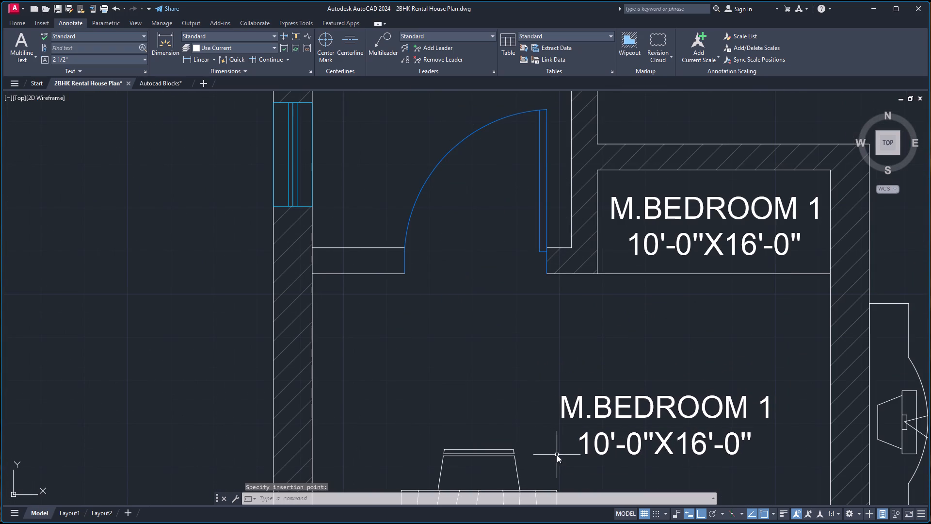
{"action": "key", "text": "ctrl+v"}
{"action": "scroll", "coordinate": [545, 327], "scroll_direction": "down", "scroll_amount": 4}
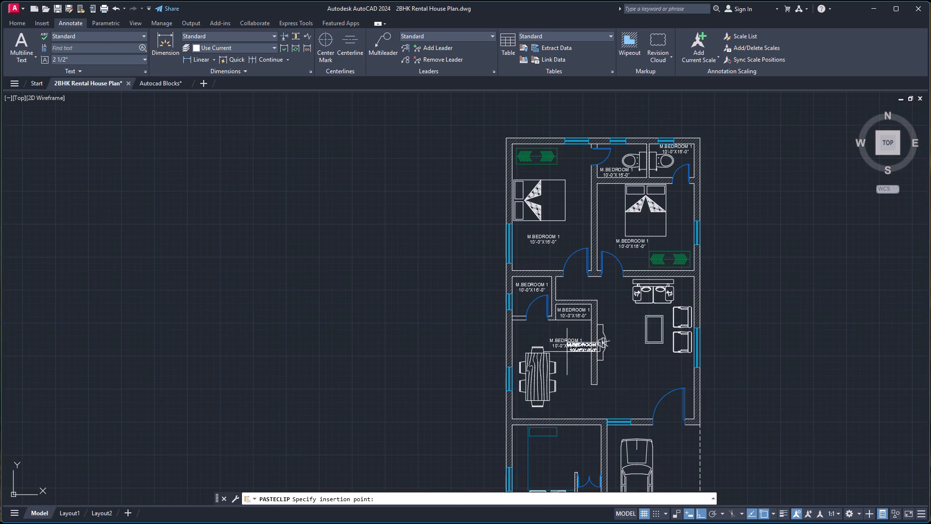
{"action": "scroll", "coordinate": [628, 388], "scroll_direction": "up", "scroll_amount": 3}
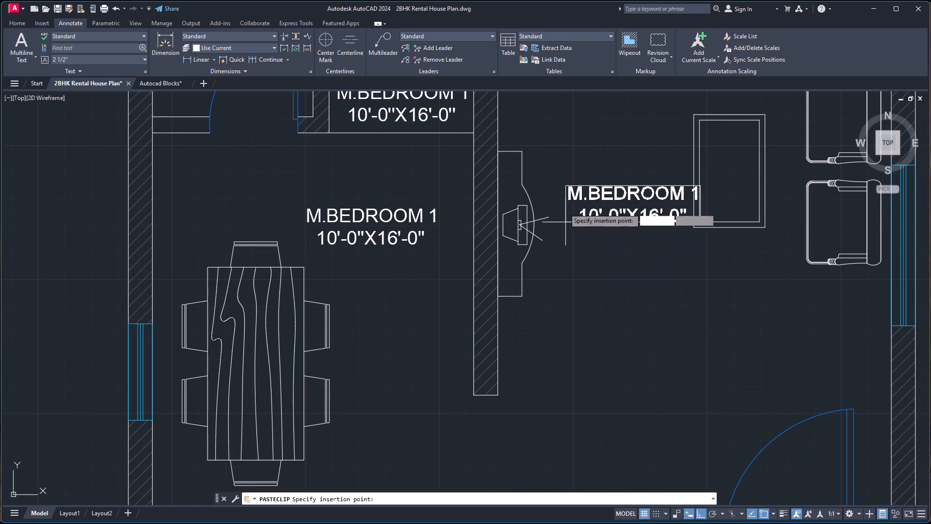
{"action": "left_click", "coordinate": [542, 159]}
Paste copies of the room label into the kitchen above the sink and into the parking area east of the car.
{"action": "key", "text": "ctrl+v"}
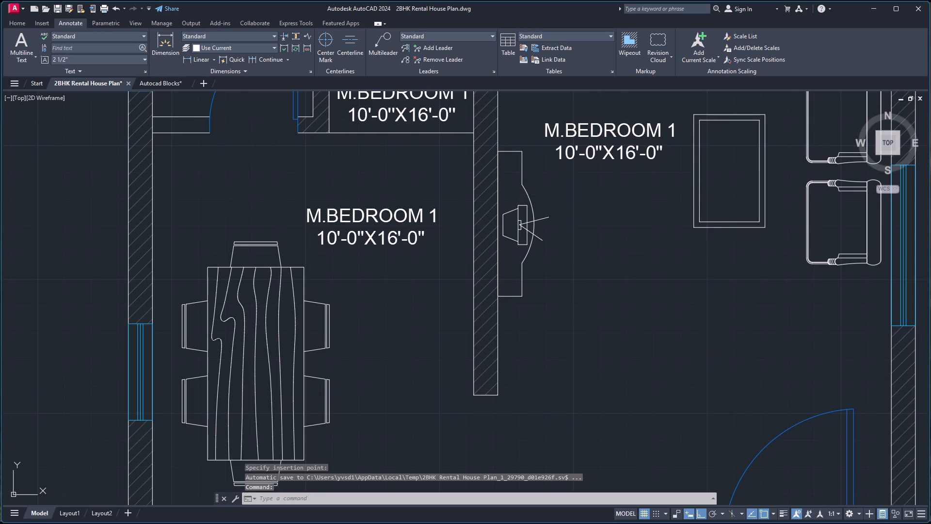
{"action": "scroll", "coordinate": [551, 263], "scroll_direction": "down", "scroll_amount": 3}
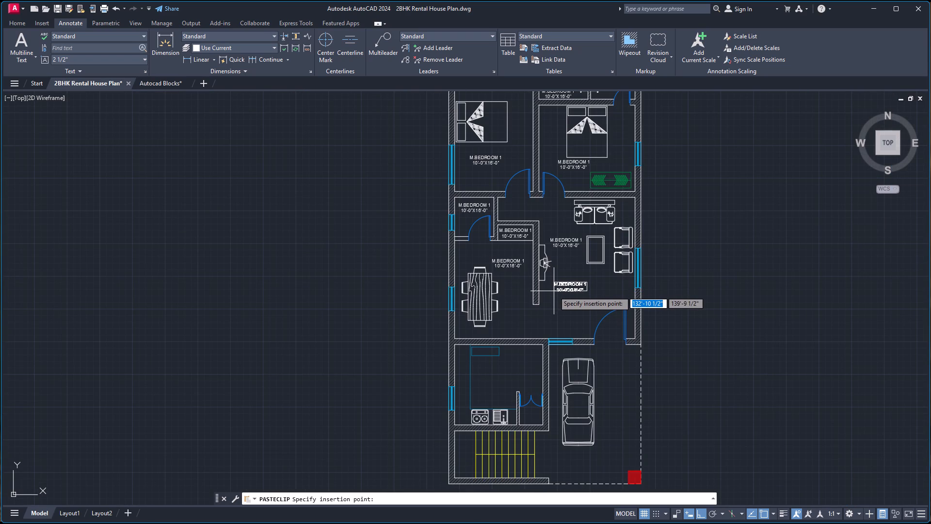
{"action": "left_click", "coordinate": [488, 380]}
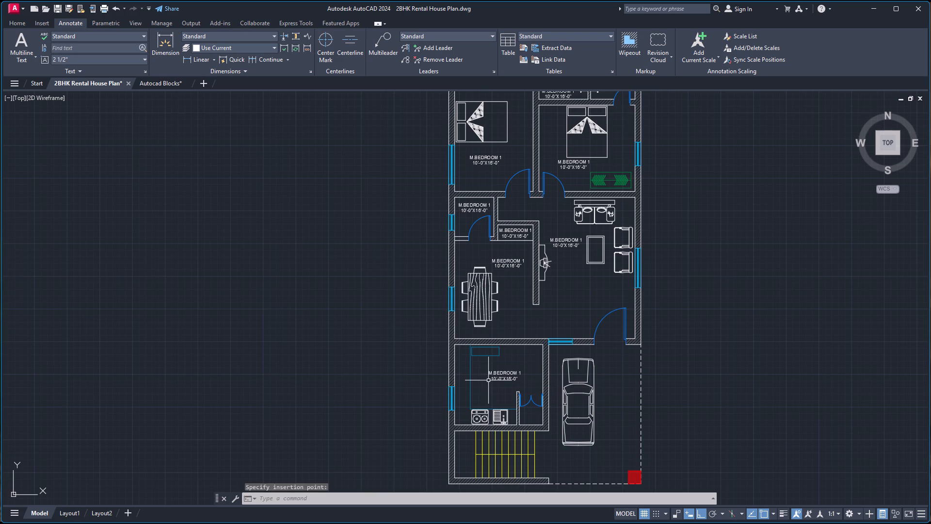
{"action": "key", "text": "ctrl+v"}
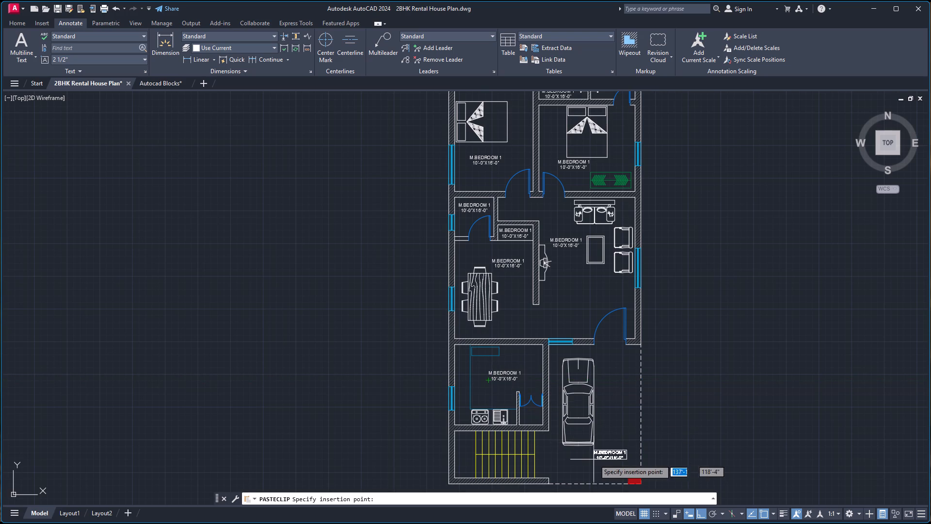
{"action": "left_click", "coordinate": [603, 414]}
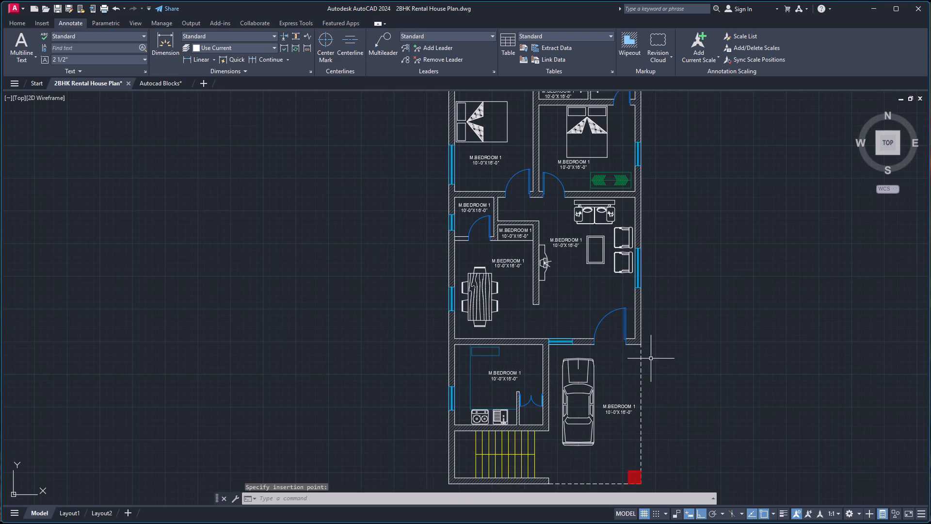
Change the northeast bedroom label's first line to BEDROOM 2 and centre it.
{"action": "double_click", "coordinate": [574, 161]}
{"action": "scroll", "coordinate": [576, 166], "scroll_direction": "up", "scroll_amount": 4}
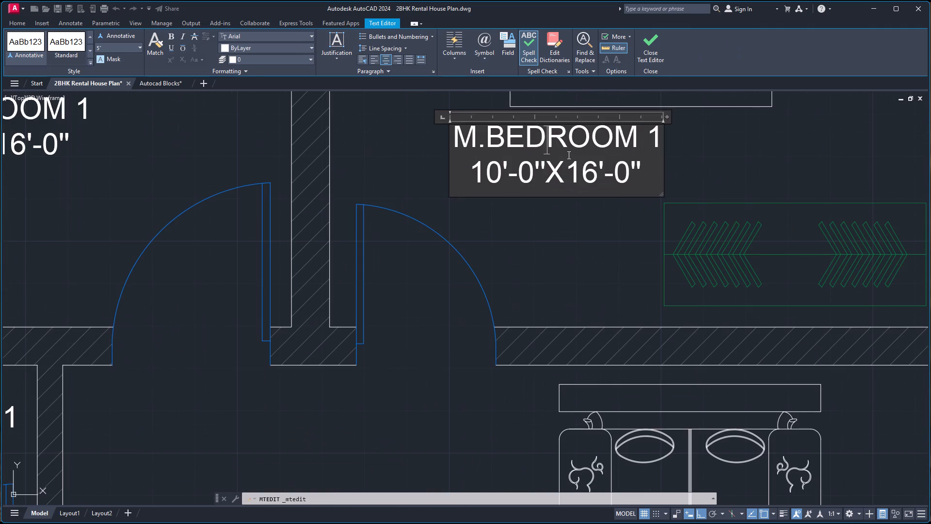
{"action": "left_click", "coordinate": [482, 138]}
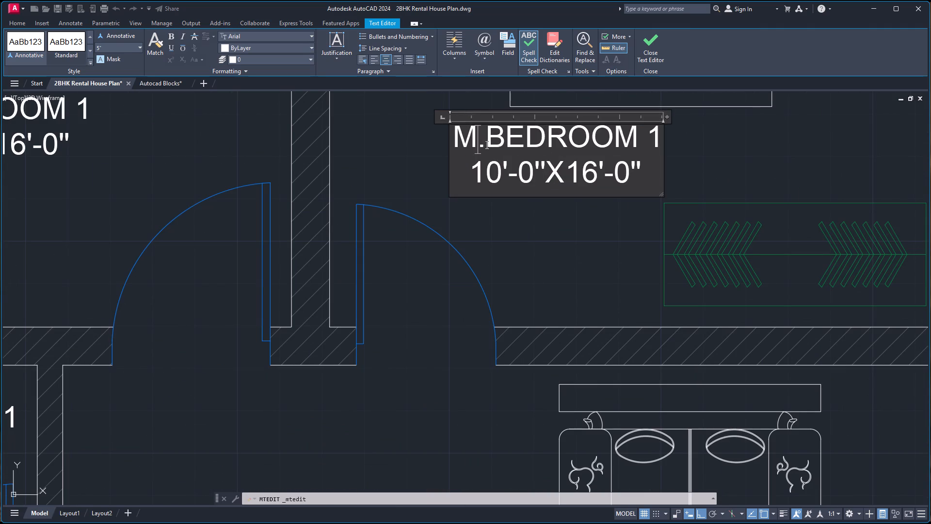
{"action": "left_click", "coordinate": [483, 143]}
{"action": "key", "text": "BackSpace"}
{"action": "key", "text": "BackSpace"}
{"action": "key", "text": "BackSpace"}
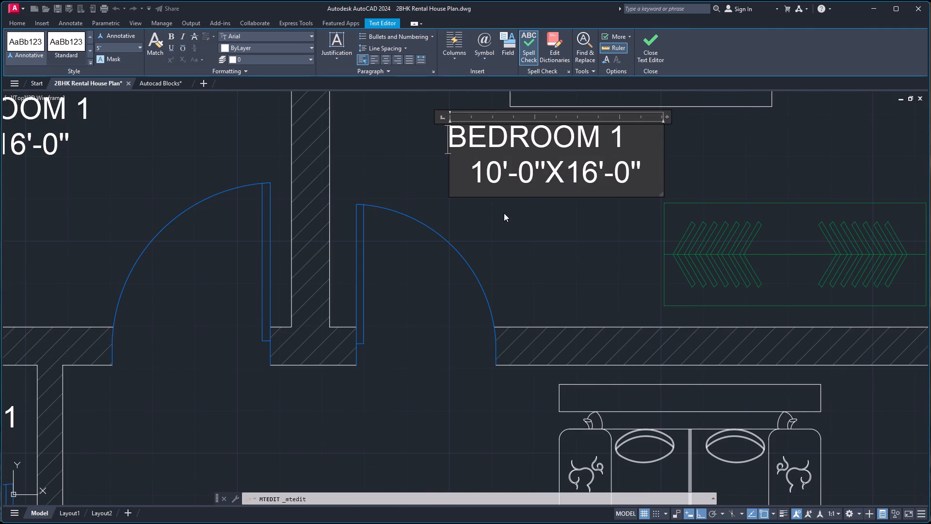
{"action": "key", "text": "space"}
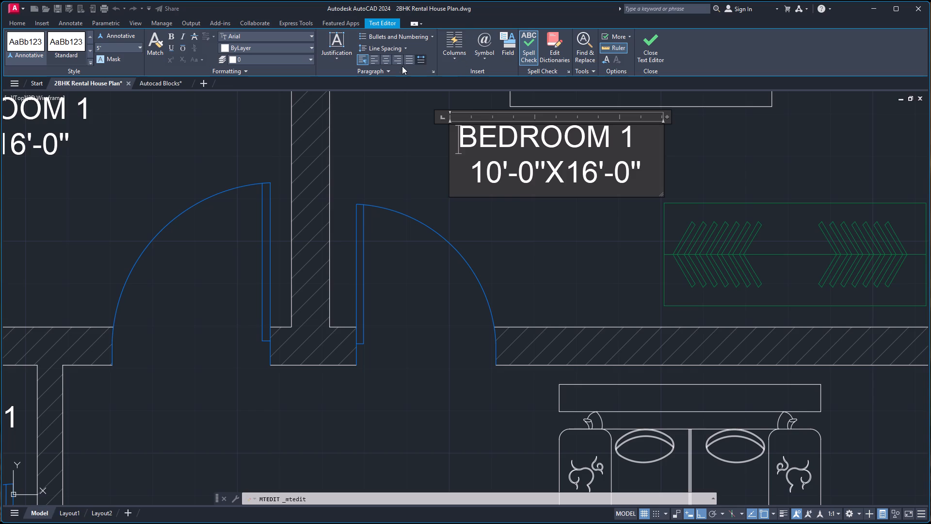
{"action": "left_click", "coordinate": [388, 61]}
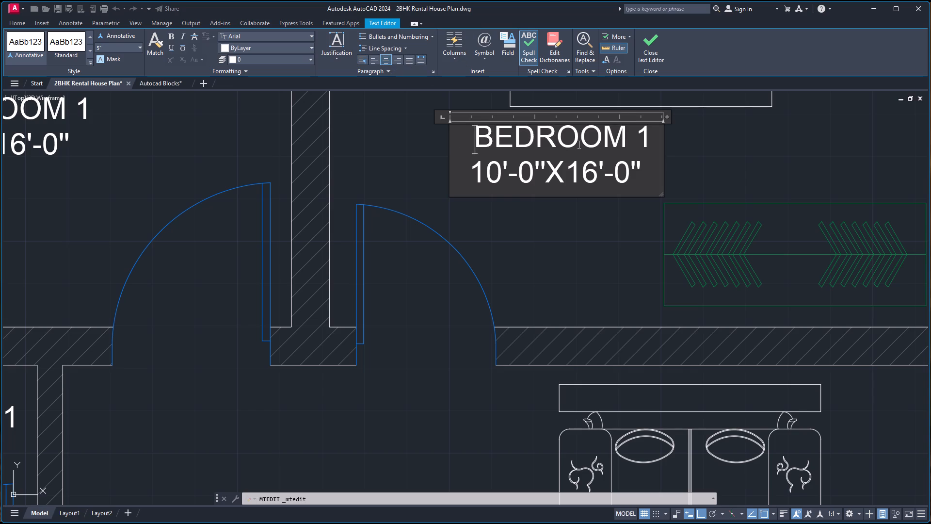
{"action": "left_click", "coordinate": [647, 136]}
{"action": "key", "text": "BackSpace"}
{"action": "key", "text": "2"}
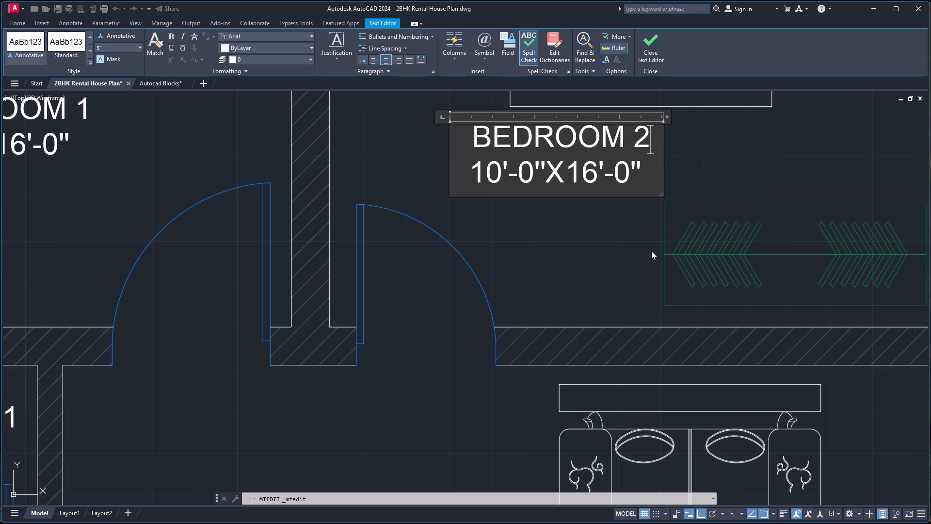
Change the BEDROOM 2 label's dimensions to 12'-3"X11'-0".
{"action": "left_click", "coordinate": [503, 173]}
{"action": "key", "text": "BackSpace"}
{"action": "key", "text": "2"}
{"action": "key", "text": "Right"}
{"action": "key", "text": "Right"}
{"action": "key", "text": "Right"}
{"action": "key", "text": "BackSpace"}
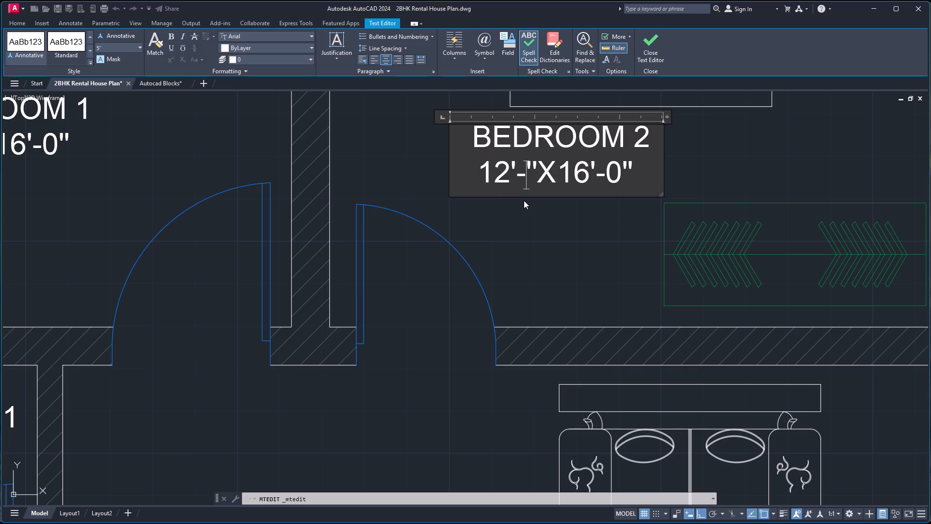
{"action": "key", "text": "3"}
{"action": "key", "text": "Right"}
{"action": "key", "text": "Right"}
{"action": "key", "text": "Right"}
{"action": "key", "text": "Right"}
{"action": "key", "text": "Right"}
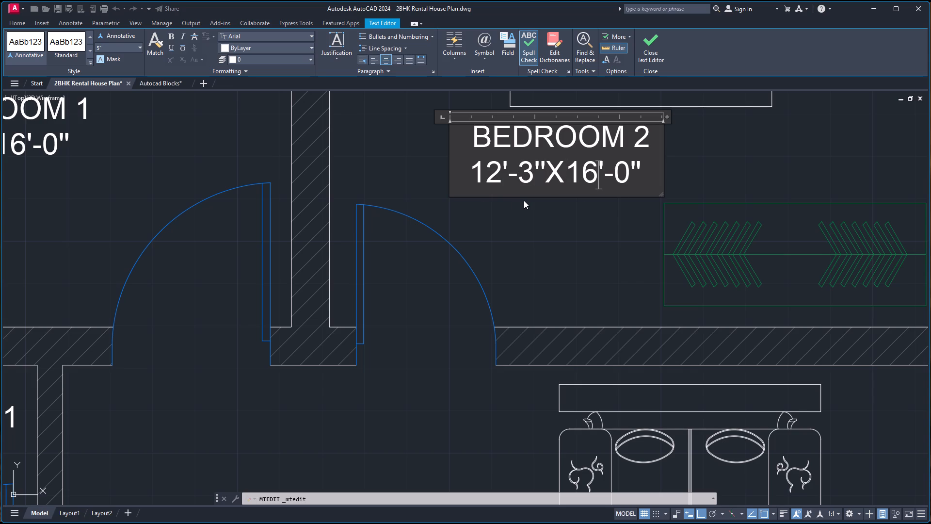
{"action": "key", "text": "Right"}
{"action": "key", "text": "Left"}
{"action": "key", "text": "BackSpace"}
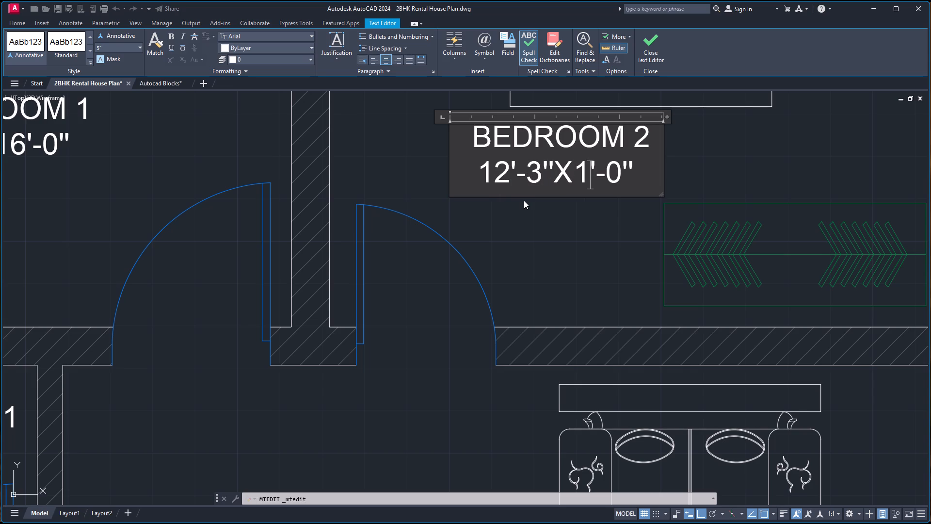
{"action": "key", "text": "1"}
{"action": "left_click", "coordinate": [730, 154]}
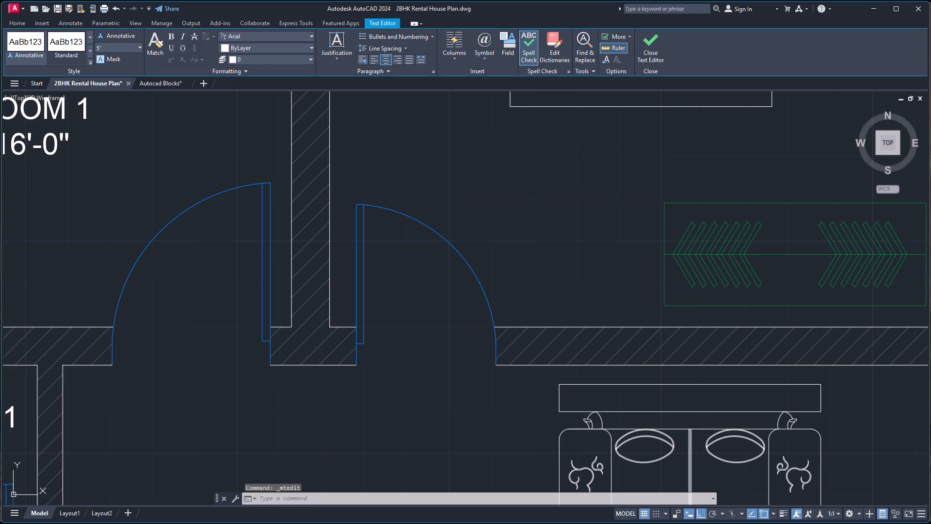
Replace the text of the label in the toilet attached to M.BEDROOM 1 with A.TOILET.
{"action": "scroll", "coordinate": [723, 192], "scroll_direction": "down", "scroll_amount": 6}
{"action": "scroll", "coordinate": [715, 130], "scroll_direction": "up", "scroll_amount": 5}
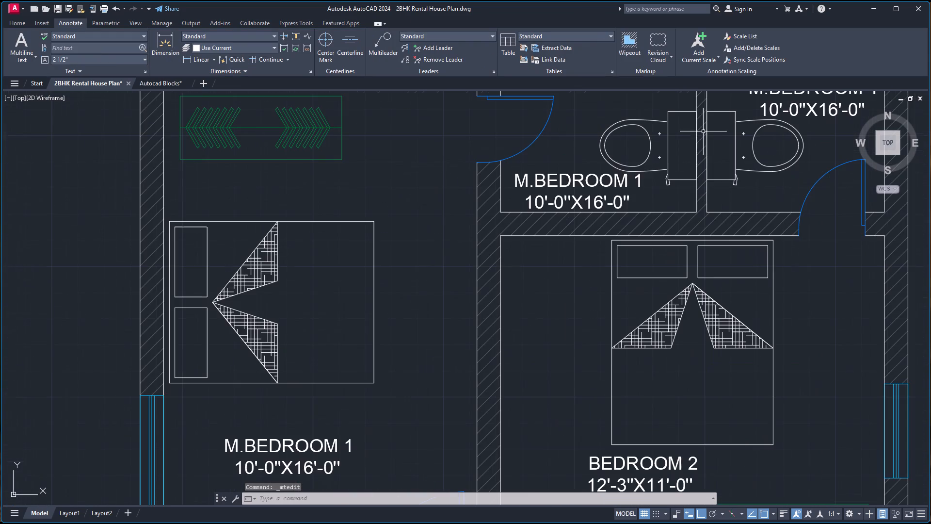
{"action": "double_click", "coordinate": [578, 178]}
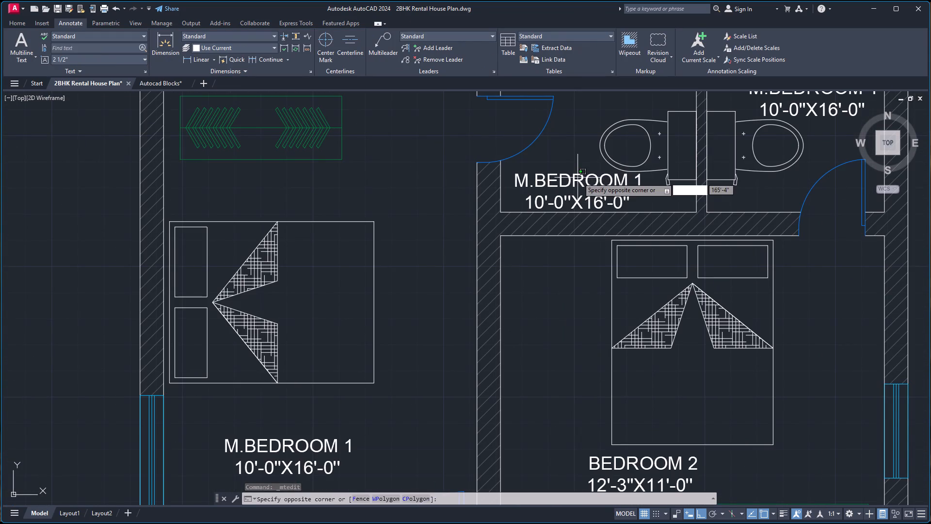
{"action": "double_click", "coordinate": [578, 177]}
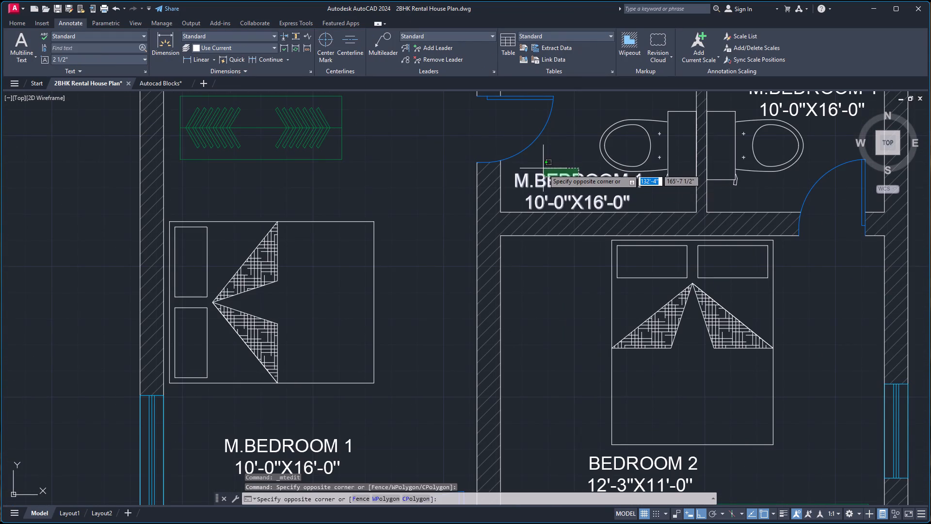
{"action": "left_click", "coordinate": [544, 171]}
{"action": "double_click", "coordinate": [551, 175]}
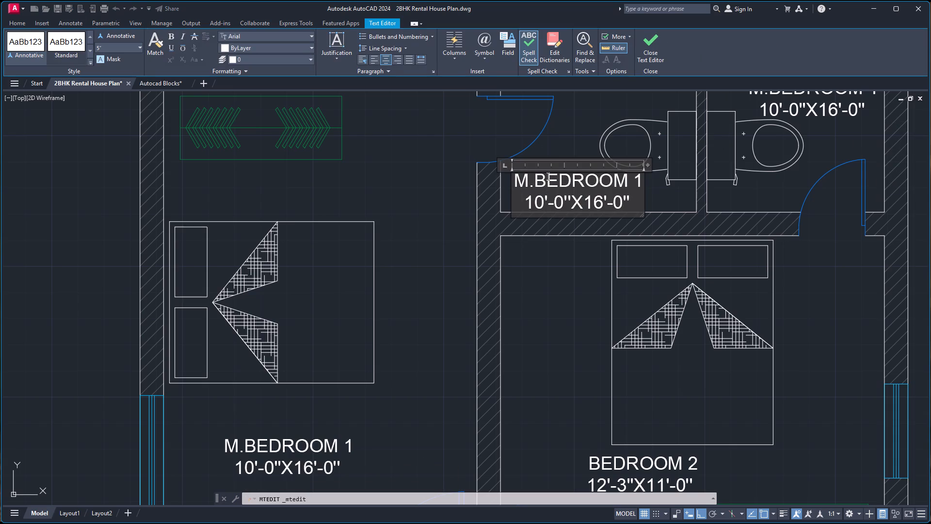
{"action": "key", "text": "ctrl+a"}
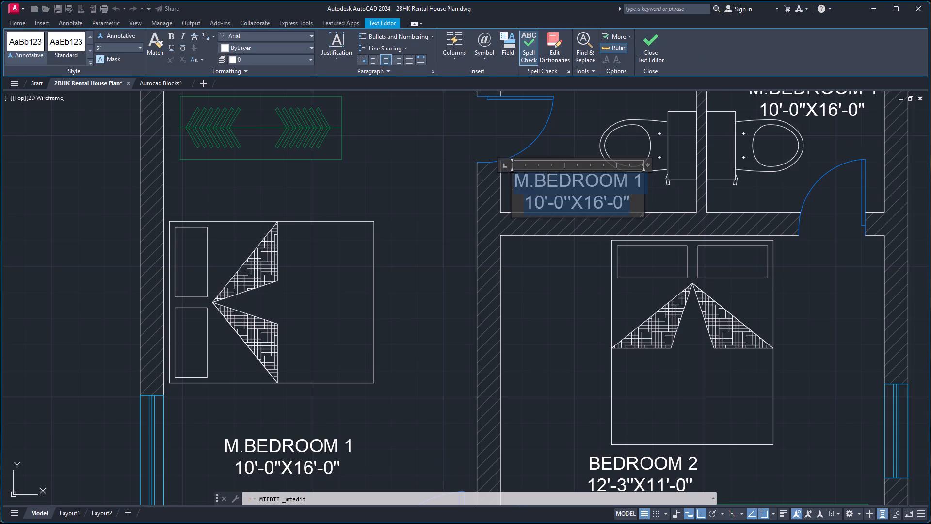
{"action": "type", "text": "A."}
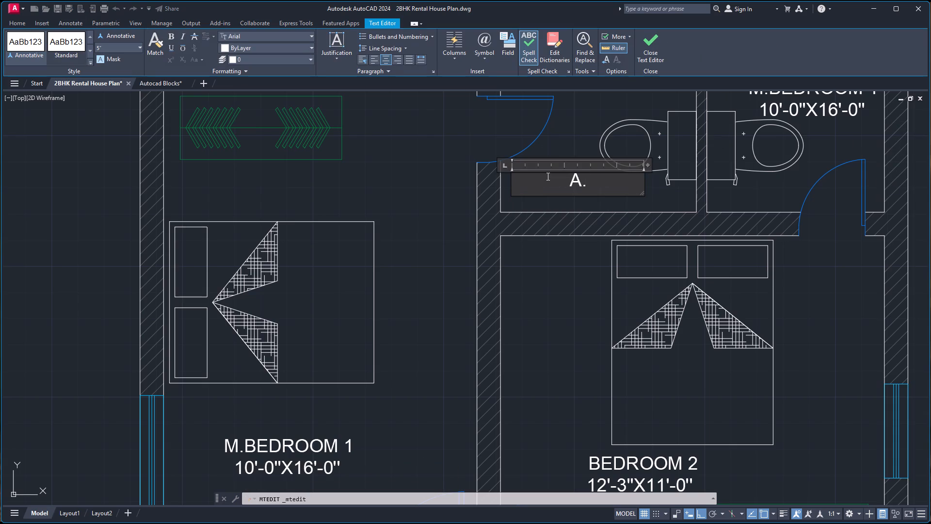
{"action": "type", "text": "TOILET"}
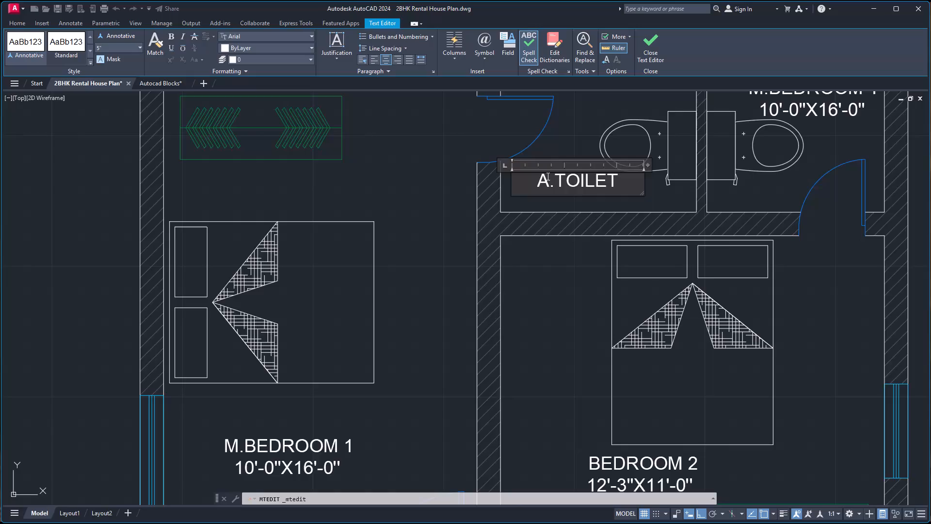
{"action": "key", "text": "Return"}
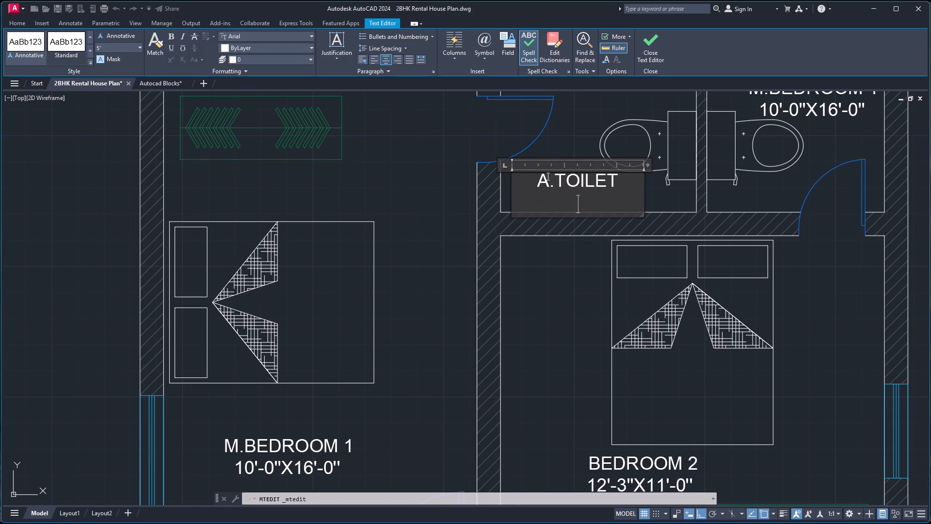
{"action": "key", "text": "Escape"}
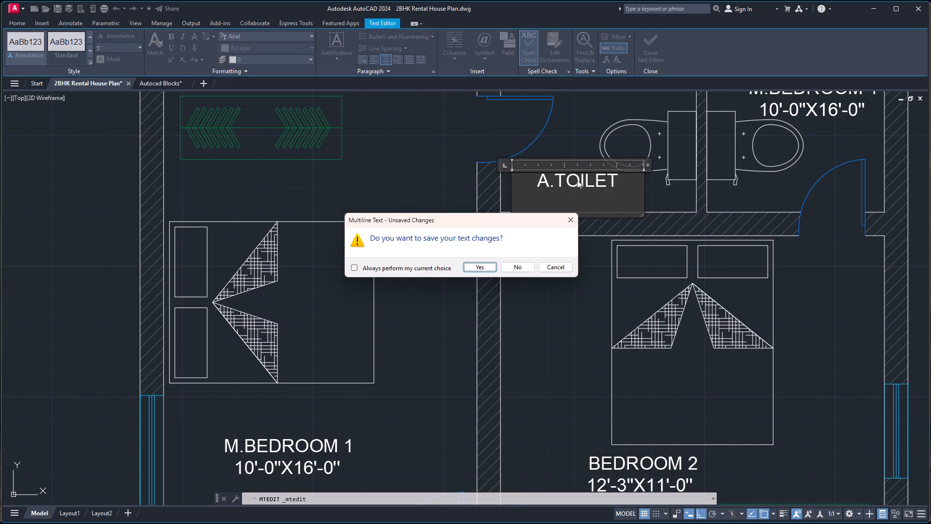
{"action": "key", "text": "Escape"}
{"action": "left_click", "coordinate": [570, 274]}
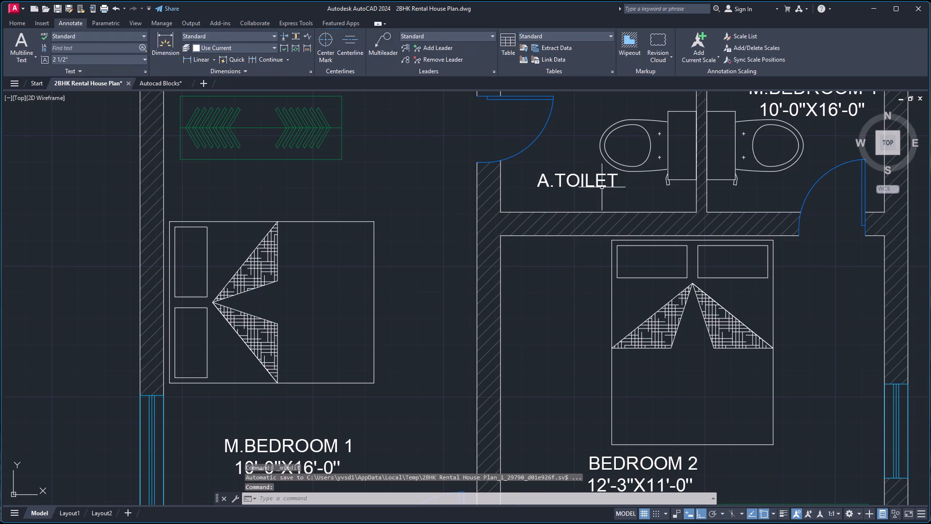
Measure the inside dimensions of the two toilets north of BEDROOM 2.
{"action": "left_click", "coordinate": [13, 22]}
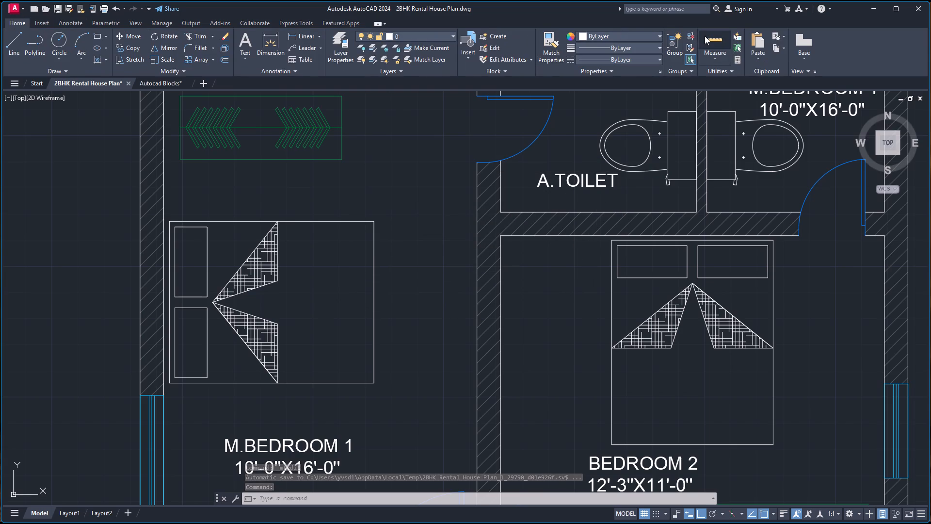
{"action": "left_click", "coordinate": [705, 36]}
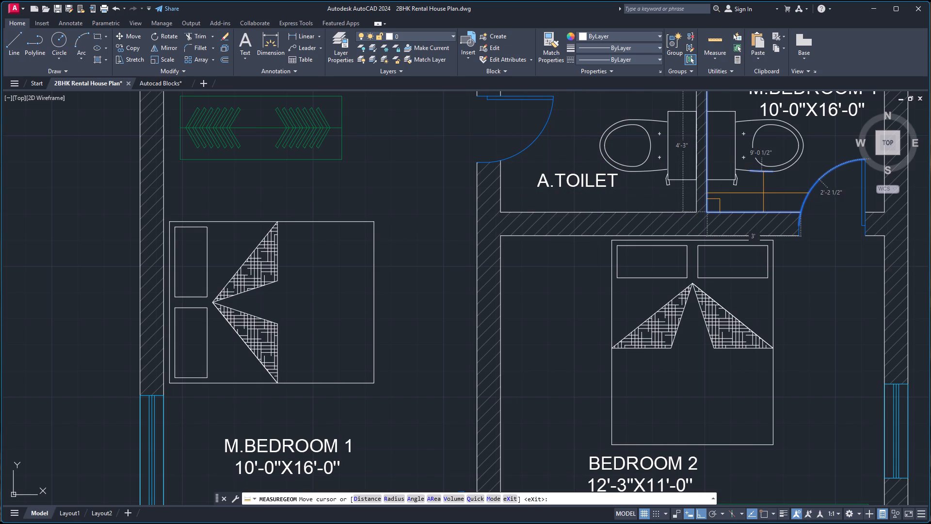
{"action": "scroll", "coordinate": [809, 123], "scroll_direction": "down", "scroll_amount": 1}
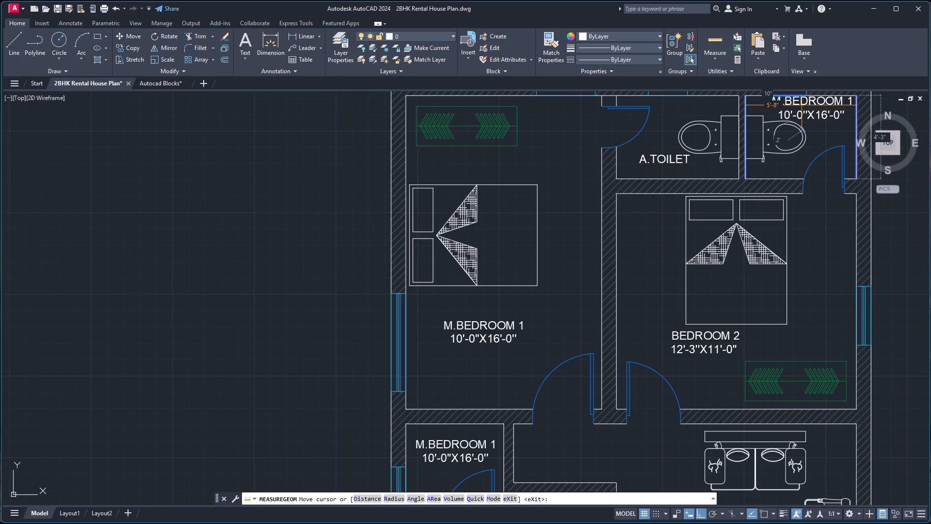
{"action": "key", "text": "Escape"}
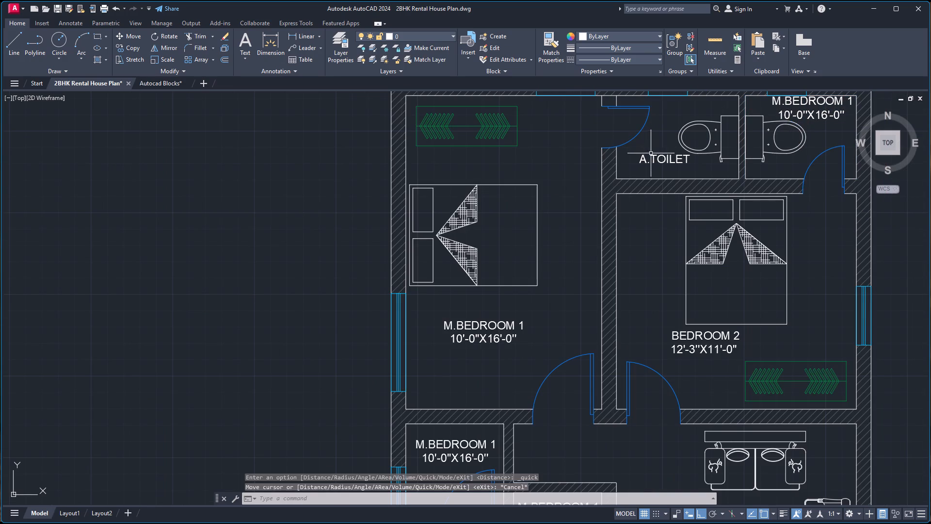
Add a second line reading 6'-3''X4'-3'' to the A.TOILET label.
{"action": "double_click", "coordinate": [657, 155]}
{"action": "left_click", "coordinate": [693, 159]}
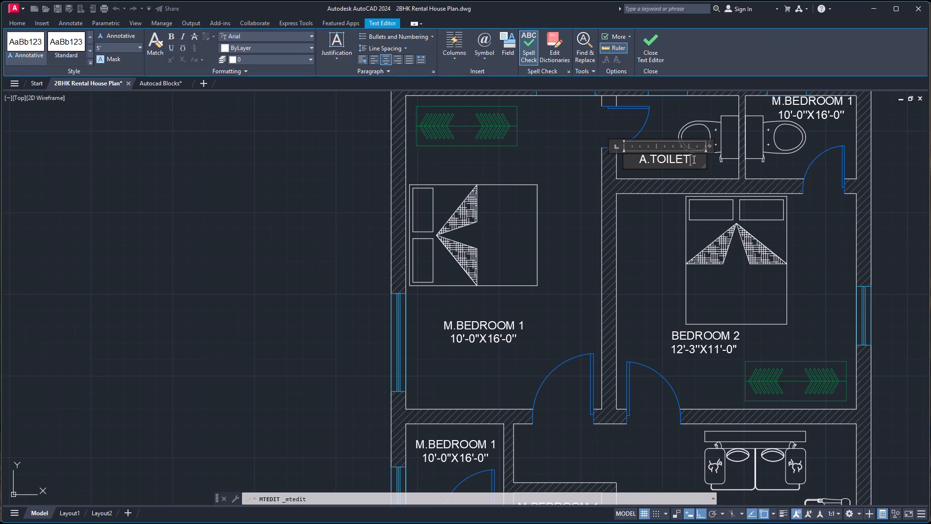
{"action": "key", "text": "Return"}
{"action": "key", "text": "6"}
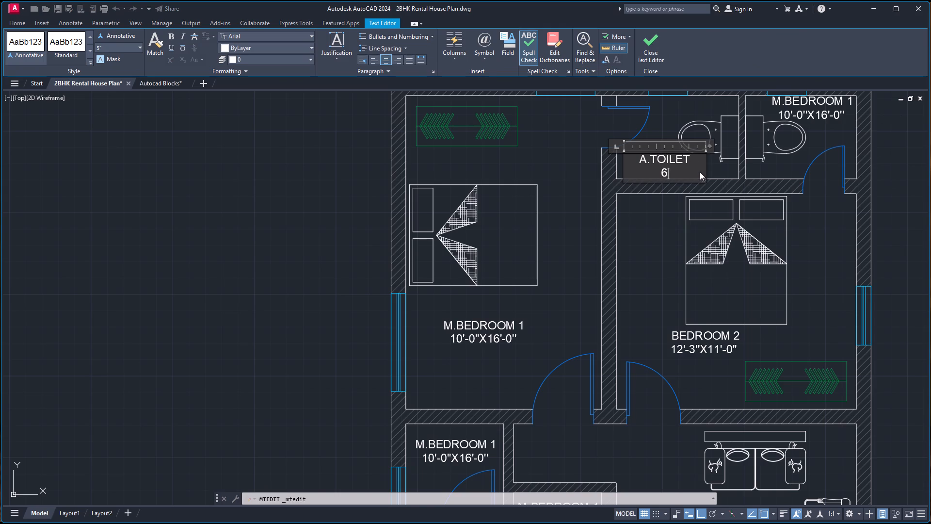
{"action": "type", "text": "'-3''X"}
{"action": "type", "text": "4'-3''"}
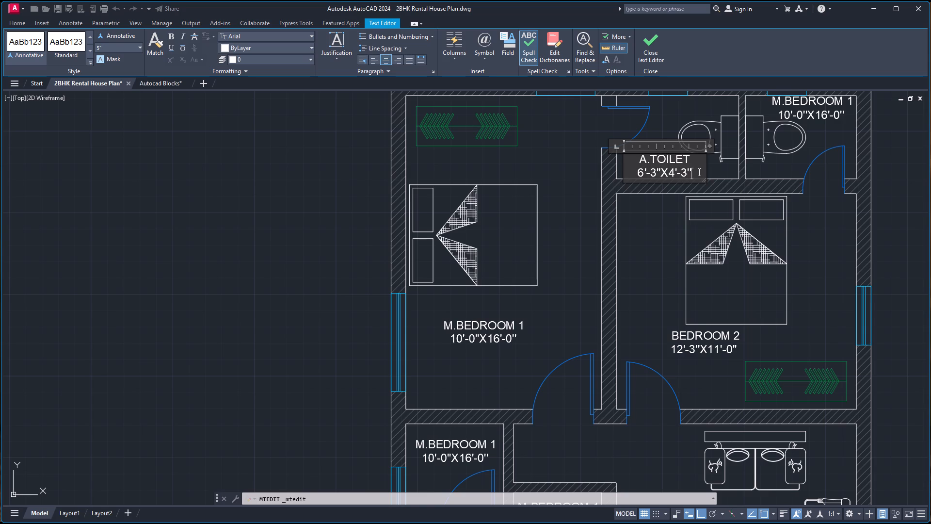
{"action": "left_click", "coordinate": [821, 245]}
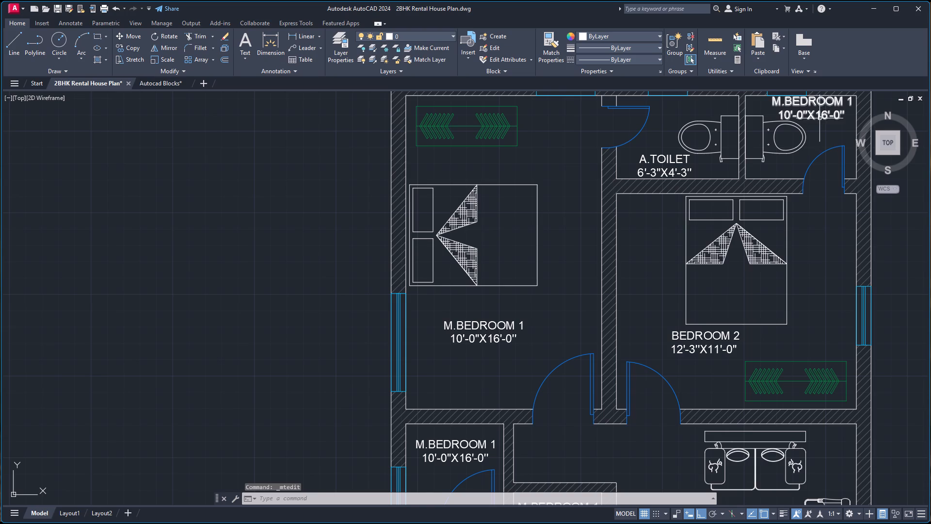
Replace the east toilet's label text with A.TOILET and a second line reading 5'-8X4'-3''.
{"action": "double_click", "coordinate": [822, 101]}
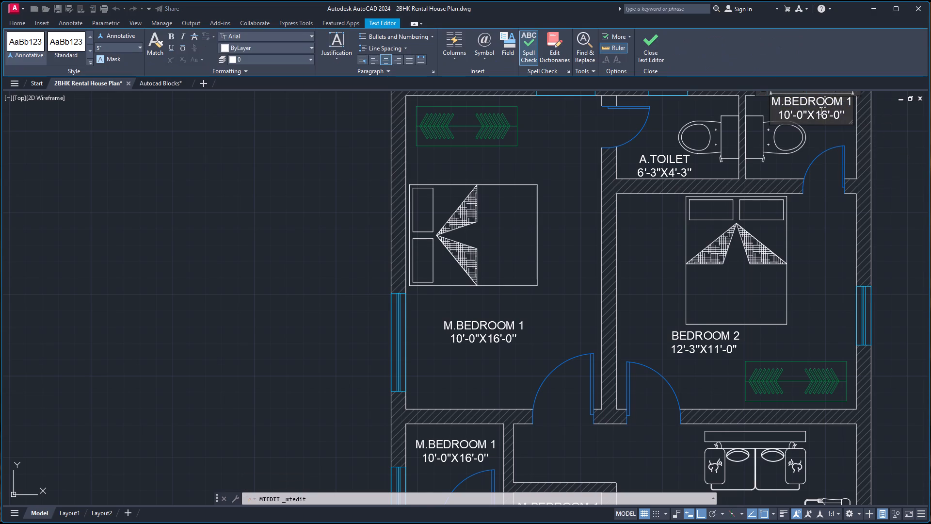
{"action": "key", "text": "ctrl+a"}
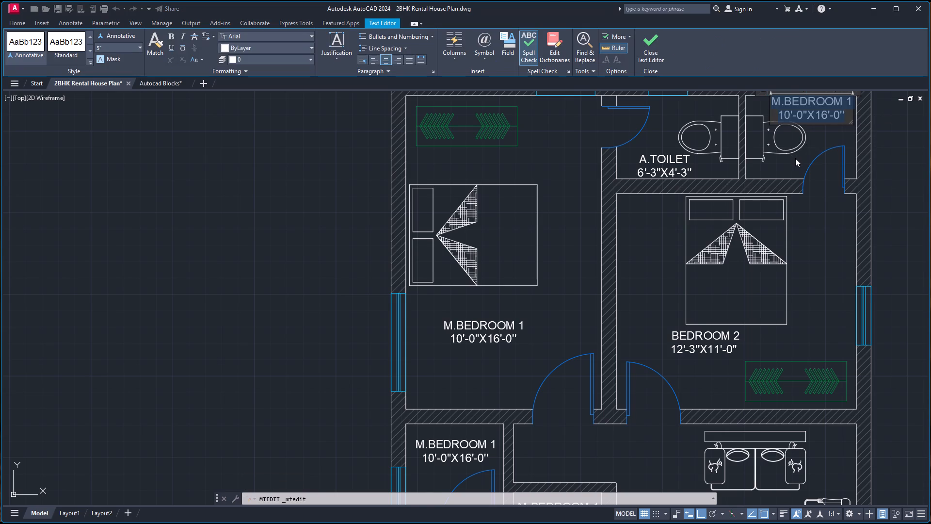
{"action": "key", "text": "a"}
{"action": "key", "text": "period"}
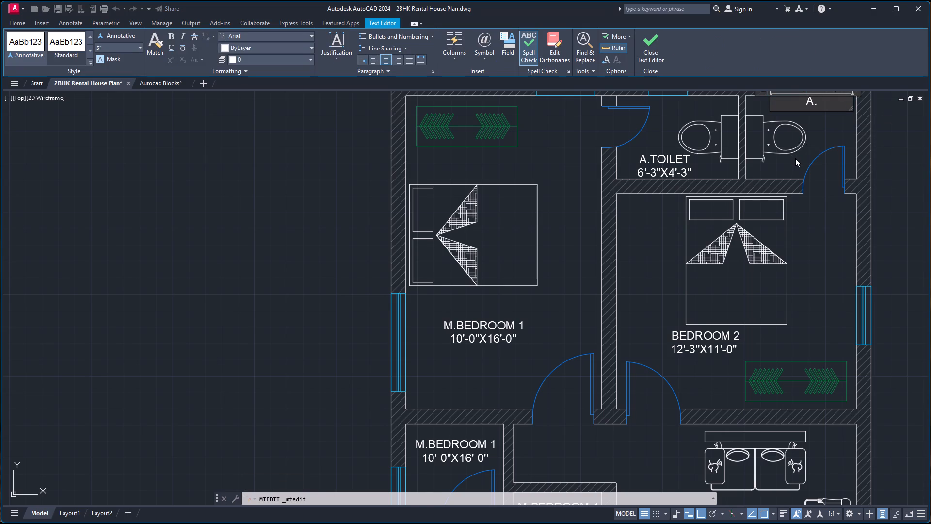
{"action": "type", "text": "TOILET"}
{"action": "key", "text": "Return"}
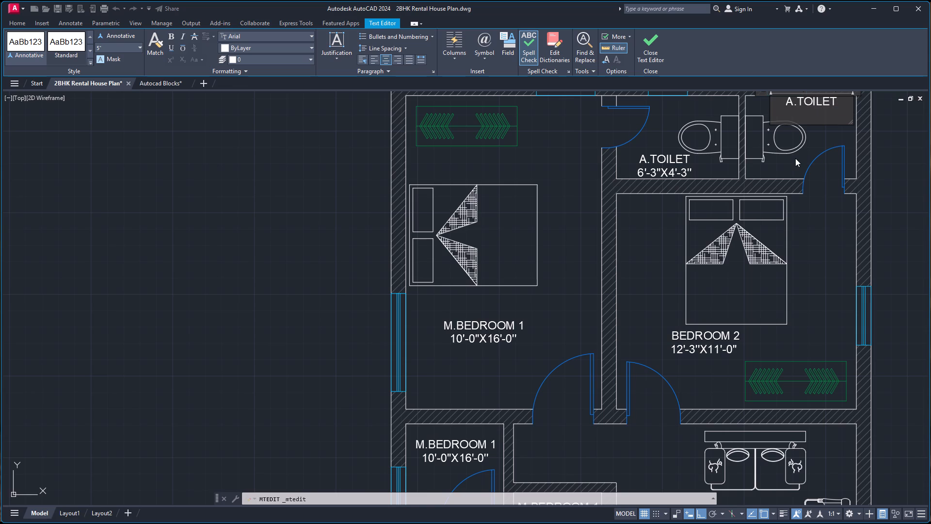
{"action": "type", "text": "5."}
{"action": "key", "text": "BackSpace"}
{"action": "type", "text": "'-"}
{"action": "key", "text": "8"}
{"action": "key", "text": "x"}
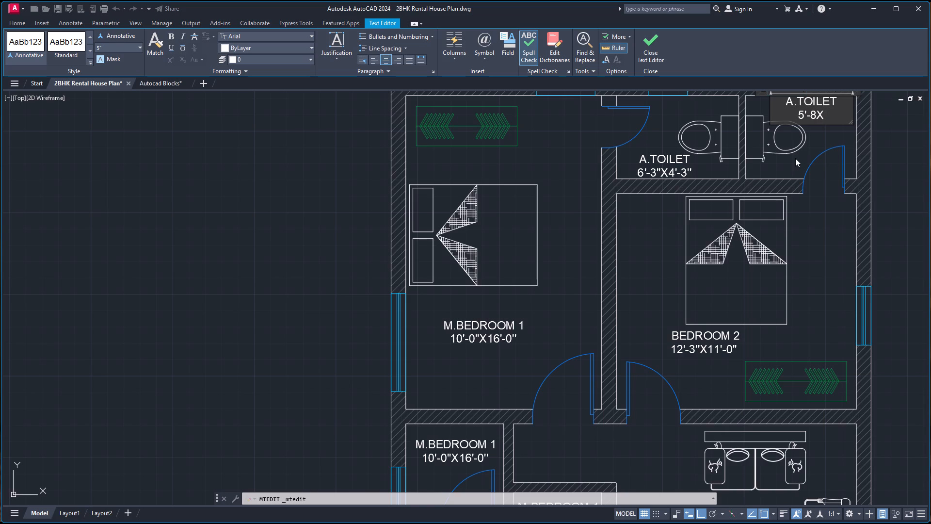
{"action": "type", "text": "4'-"}
{"action": "type", "text": "3''"}
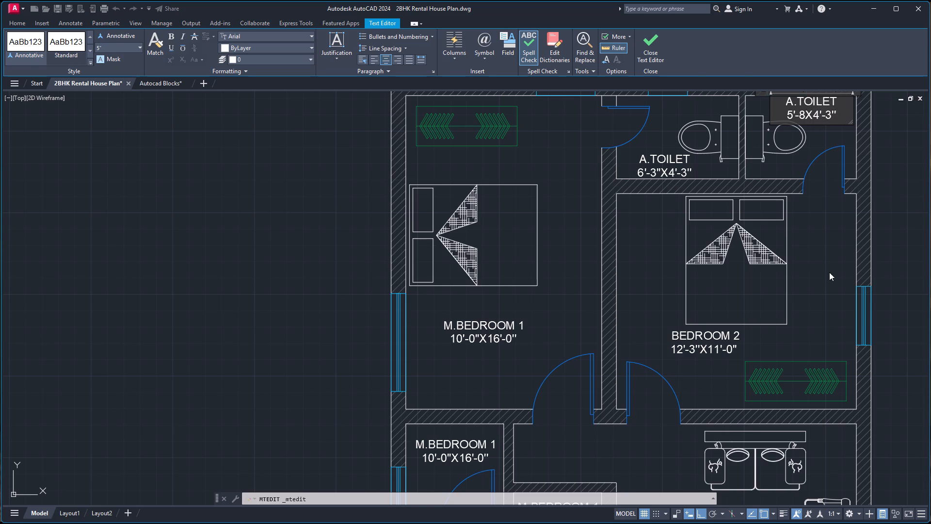
{"action": "left_click", "coordinate": [829, 272]}
Measure the inside dimensions of the east toilet again.
{"action": "left_click", "coordinate": [711, 40]}
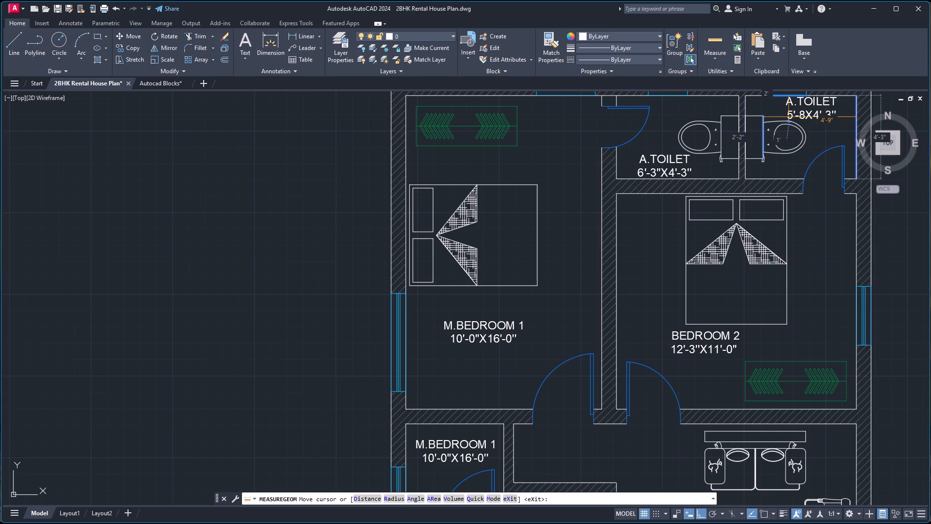
{"action": "key", "text": "Escape"}
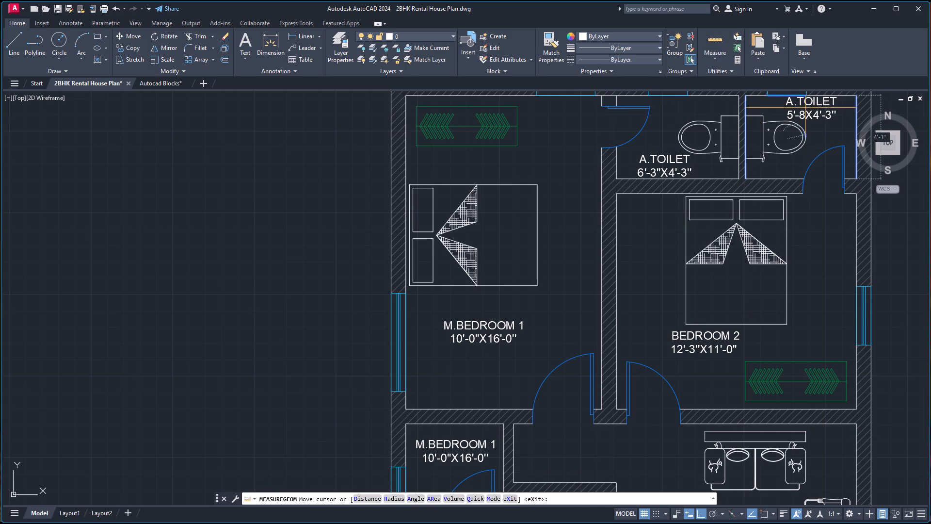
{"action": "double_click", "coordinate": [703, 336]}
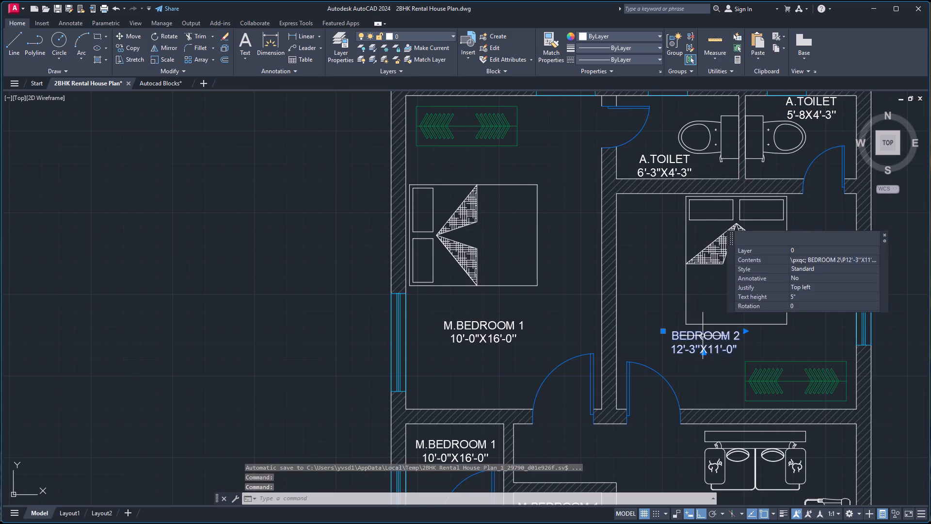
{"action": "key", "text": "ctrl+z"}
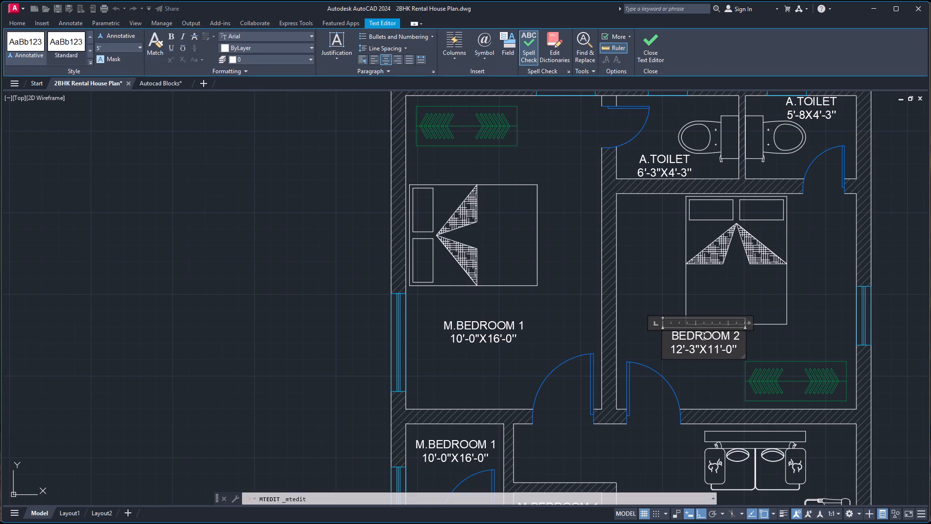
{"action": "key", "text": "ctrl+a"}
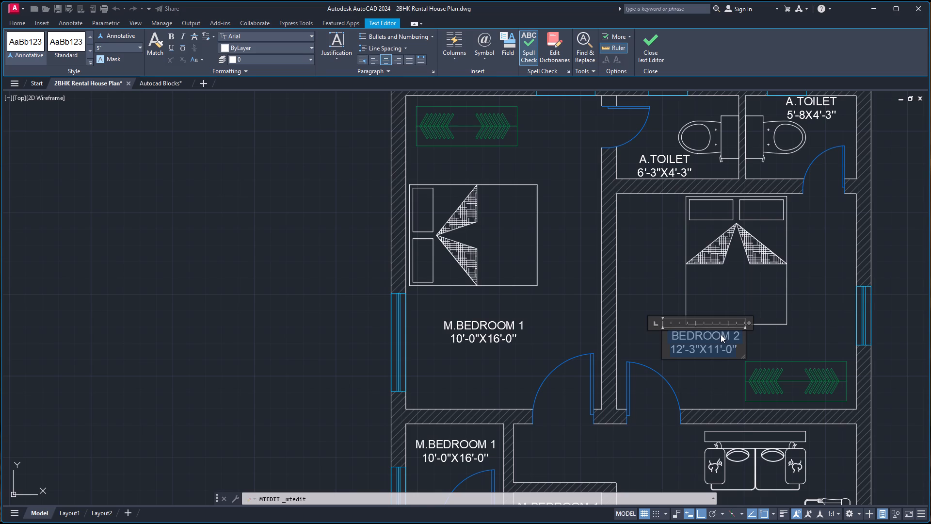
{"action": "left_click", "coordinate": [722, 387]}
Replace the label text in the small room south of M.BEDROOM 1 with STORE and a second line reading 5'-0''X5'-0''.
{"action": "scroll", "coordinate": [712, 352], "scroll_direction": "down", "scroll_amount": 2}
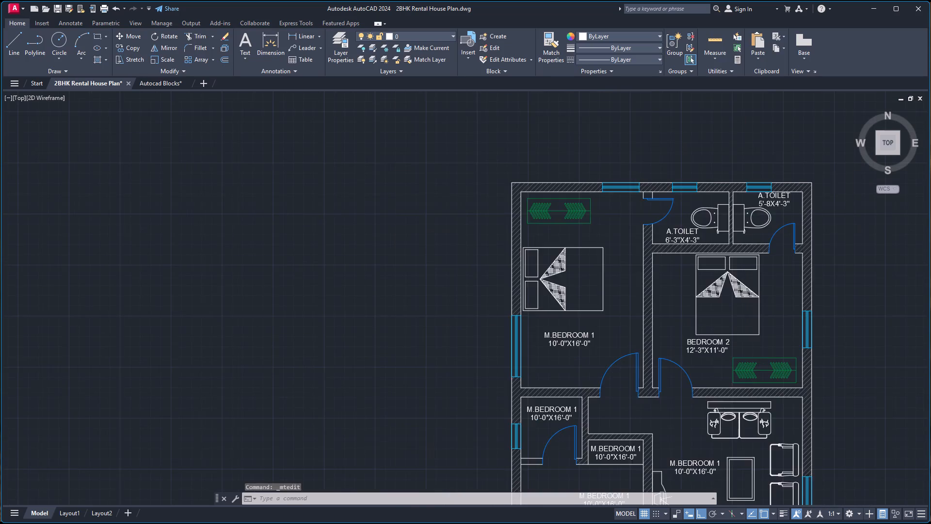
{"action": "scroll", "coordinate": [674, 411], "scroll_direction": "up", "scroll_amount": 1}
{"action": "scroll", "coordinate": [568, 387], "scroll_direction": "up", "scroll_amount": 1}
{"action": "double_click", "coordinate": [569, 368]}
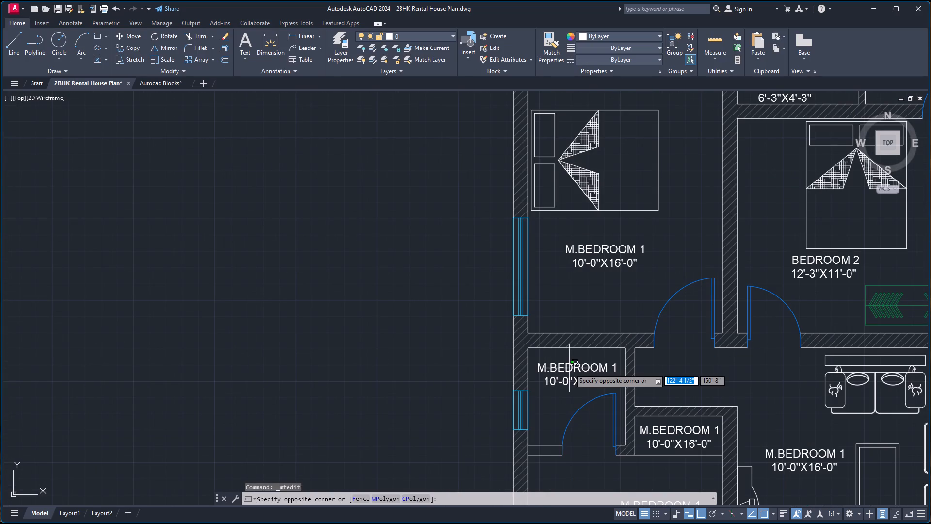
{"action": "left_click", "coordinate": [574, 363]}
{"action": "double_click", "coordinate": [570, 365]}
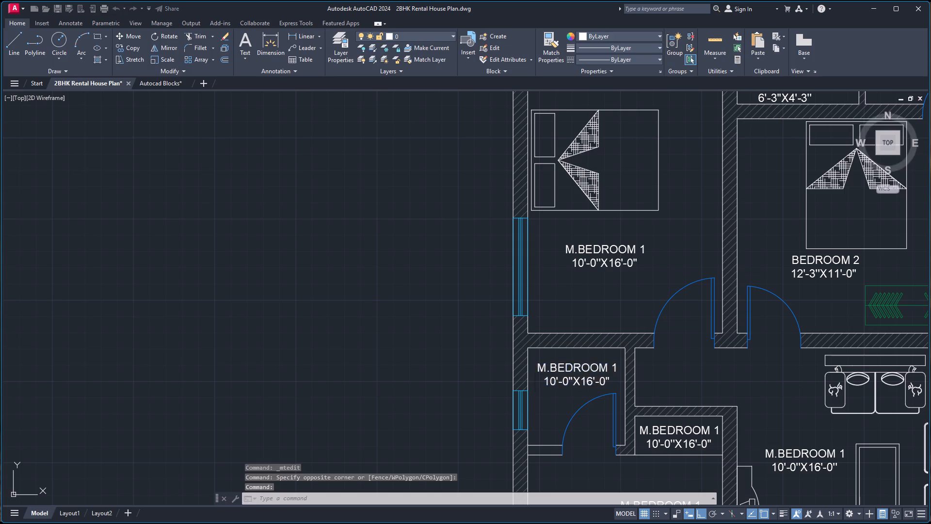
{"action": "key", "text": "ctrl+a"}
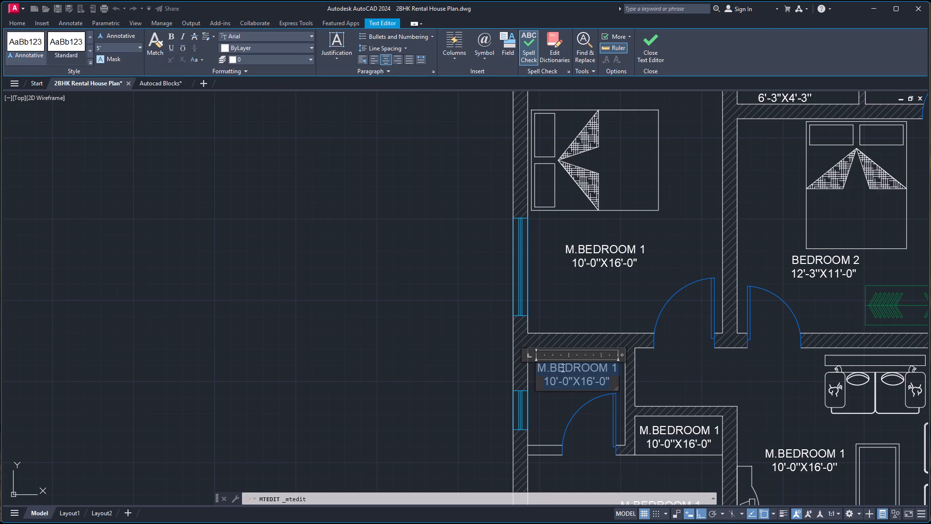
{"action": "key", "text": "s"}
{"action": "type", "text": "TORE"}
{"action": "key", "text": "Return"}
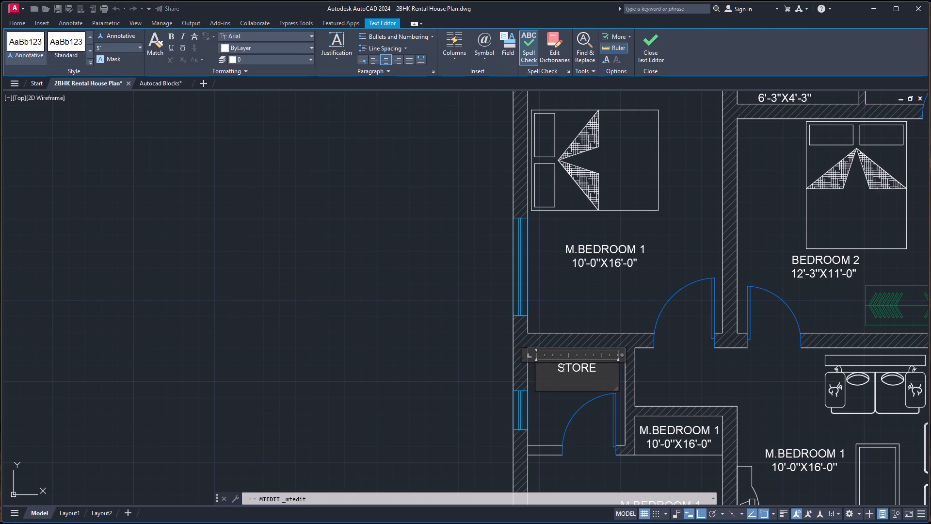
{"action": "key", "text": "5"}
{"action": "type", "text": "'-0''"}
{"action": "key", "text": "x"}
{"action": "type", "text": "5'-0''"}
{"action": "left_click", "coordinate": [693, 380]}
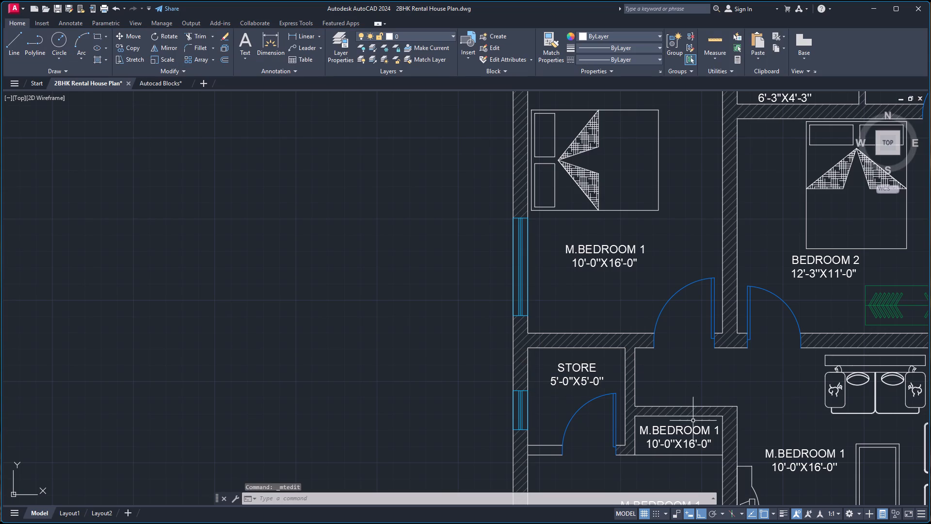
Replace the label text in the narrow space east of the store with UTILITY and a second line reading 4'-6''X2'-0''.
{"action": "double_click", "coordinate": [691, 430]}
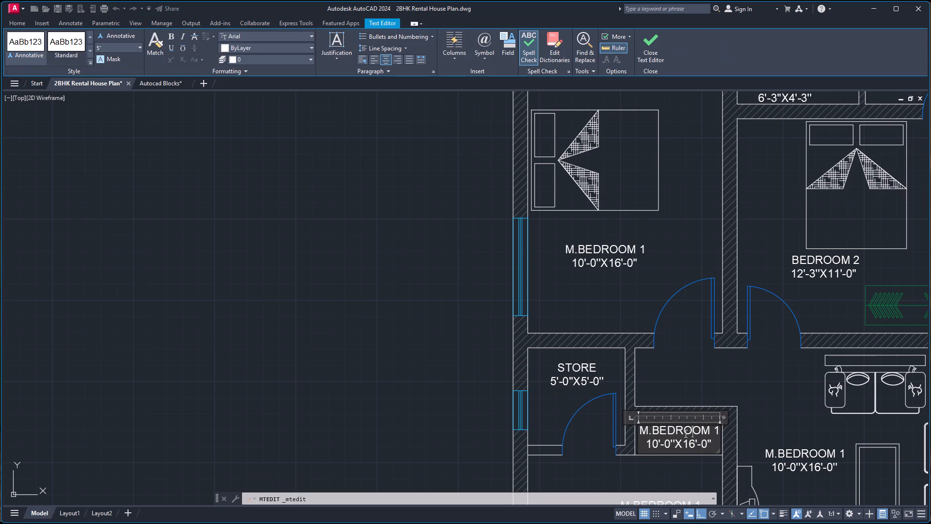
{"action": "key", "text": "ctrl+a"}
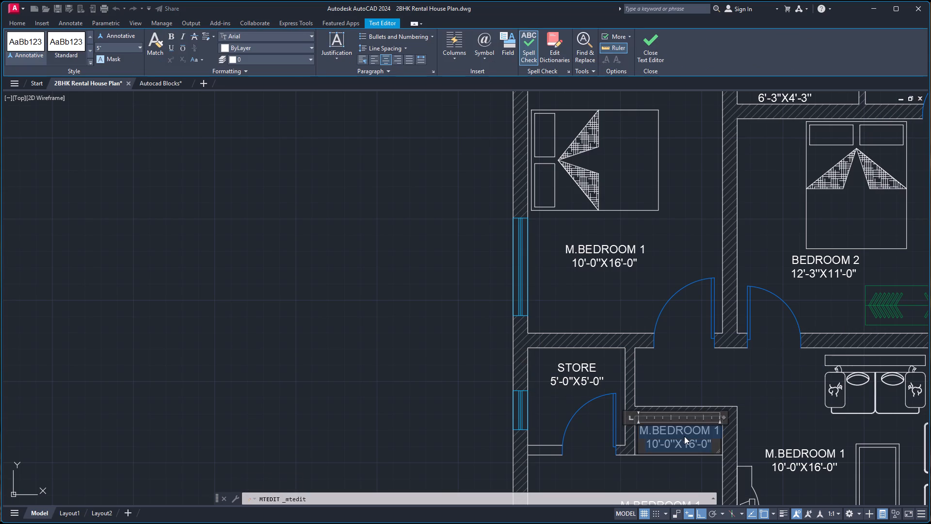
{"action": "type", "text": "UTI"}
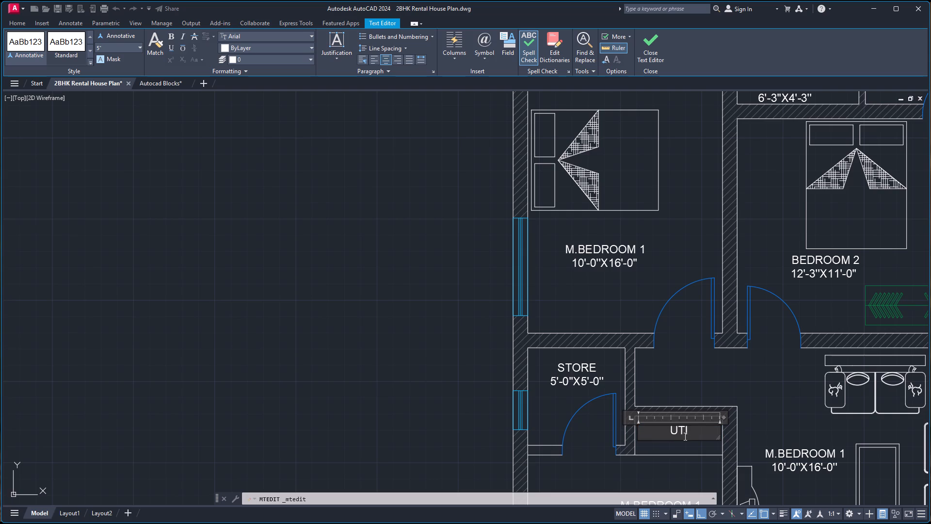
{"action": "type", "text": "LITY"}
{"action": "key", "text": "Return"}
{"action": "type", "text": "4'"}
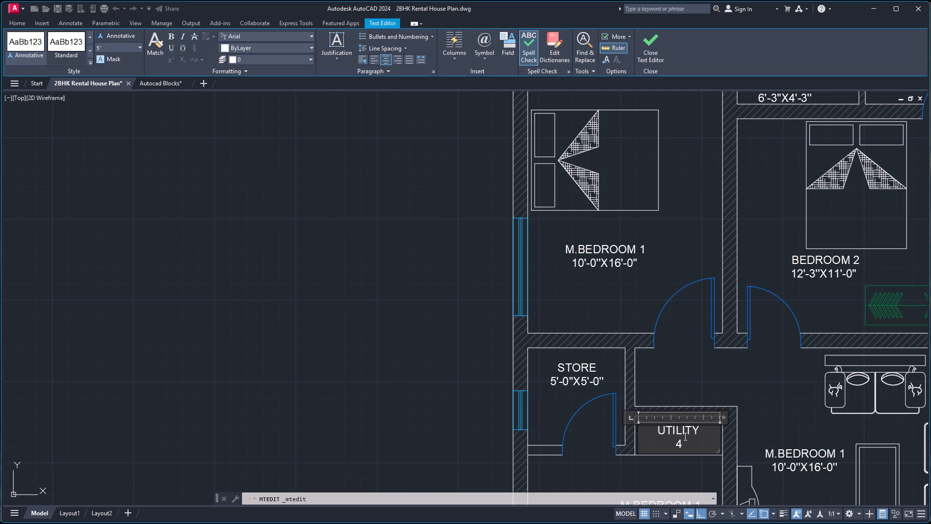
{"action": "type", "text": "-6"}
{"action": "type", "text": "''"}
{"action": "key", "text": "x"}
{"action": "type", "text": "2'"}
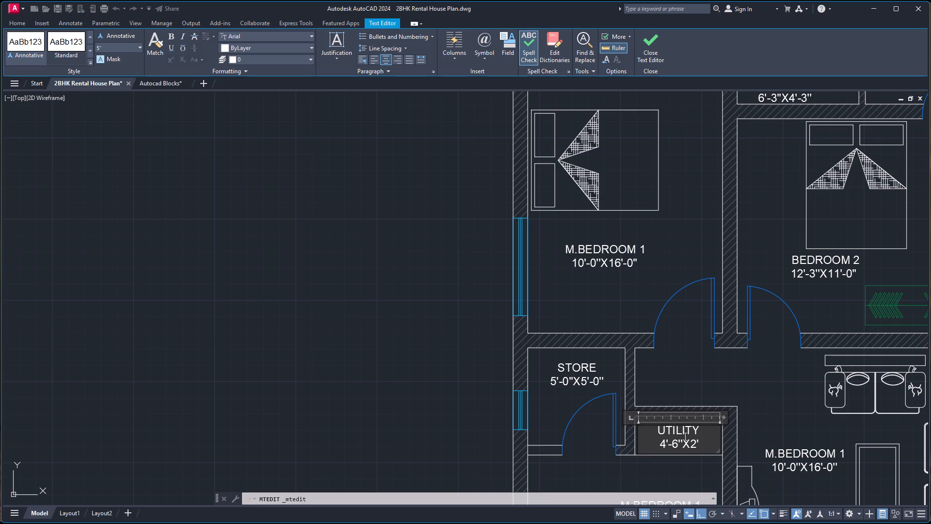
{"action": "type", "text": "0''"}
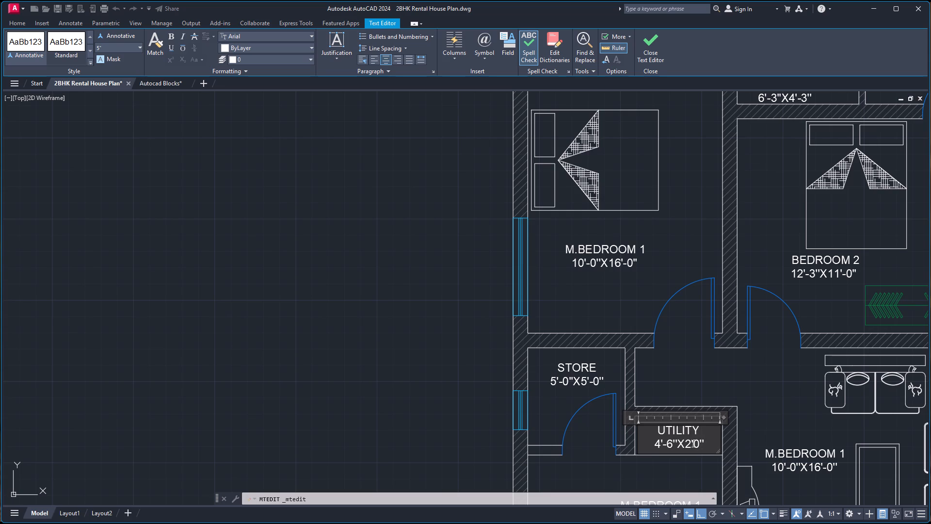
{"action": "left_click", "coordinate": [692, 443]}
{"action": "key", "text": "Right"}
{"action": "key", "text": "minus"}
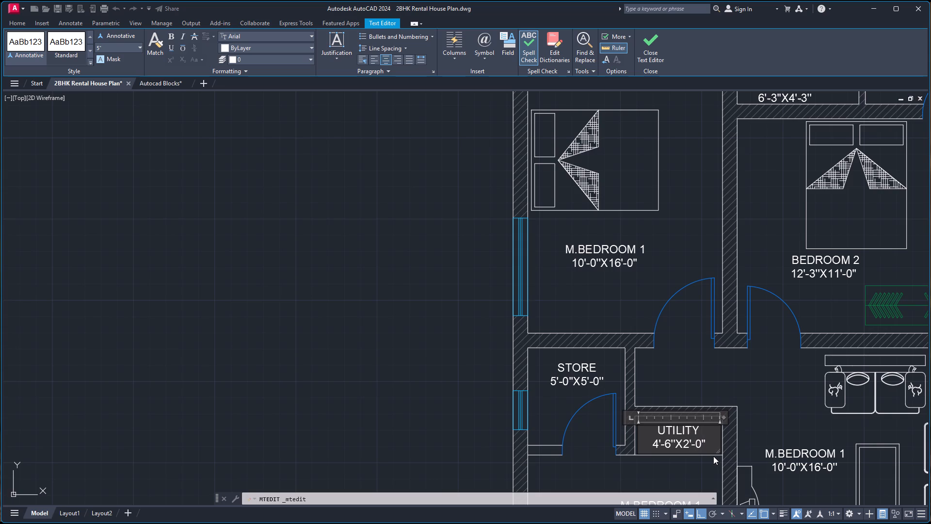
{"action": "left_click", "coordinate": [776, 413]}
Replace the label text above the dining table with DINNING and a second line reading 10'-0''X12'-6''.
{"action": "scroll", "coordinate": [780, 393], "scroll_direction": "down", "scroll_amount": 2}
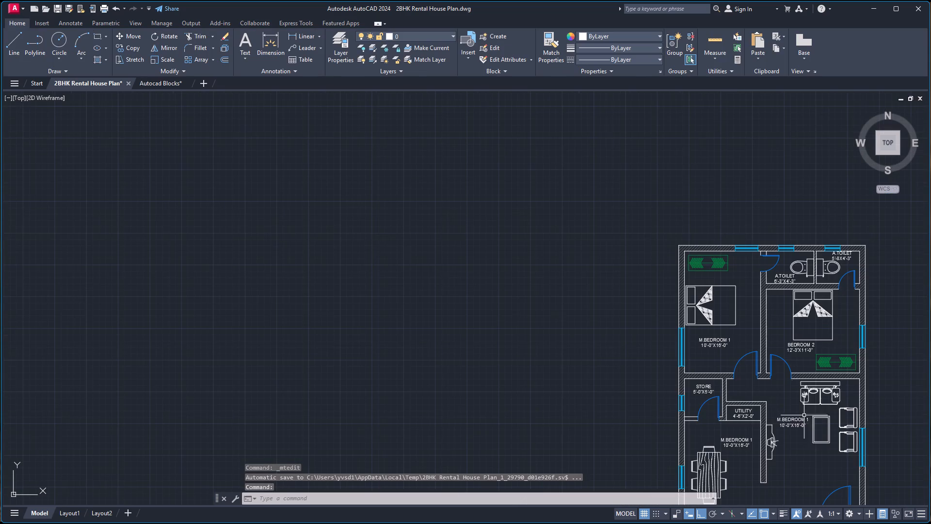
{"action": "scroll", "coordinate": [781, 444], "scroll_direction": "up", "scroll_amount": 2}
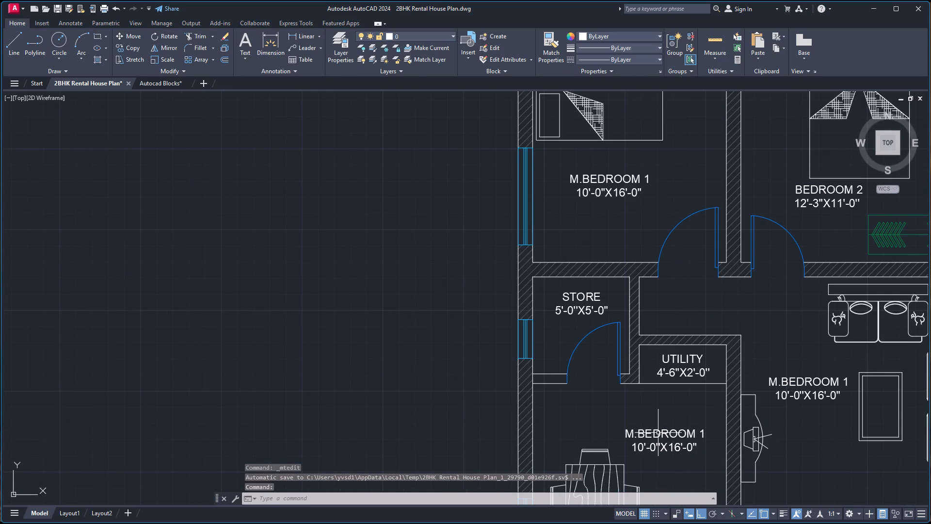
{"action": "double_click", "coordinate": [658, 433]}
{"action": "key", "text": "ctrl+a"}
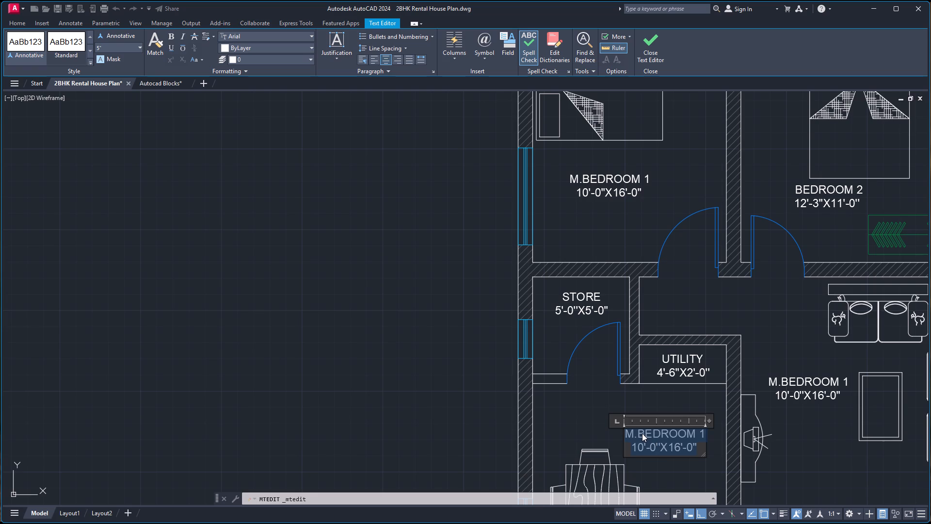
{"action": "type", "text": "DINING"}
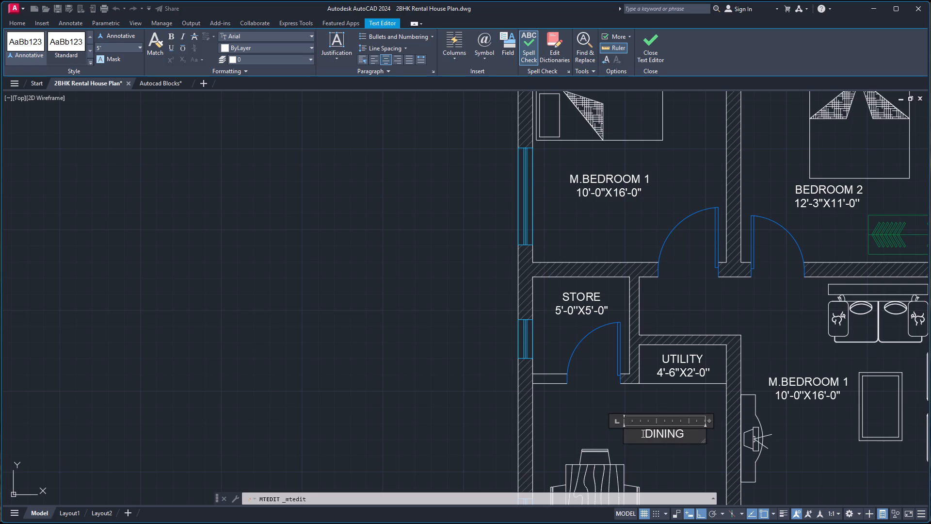
{"action": "key", "text": "BackSpace"}
{"action": "key", "text": "BackSpace"}
{"action": "key", "text": "BackSpace"}
{"action": "type", "text": "NING"}
{"action": "key", "text": "Return"}
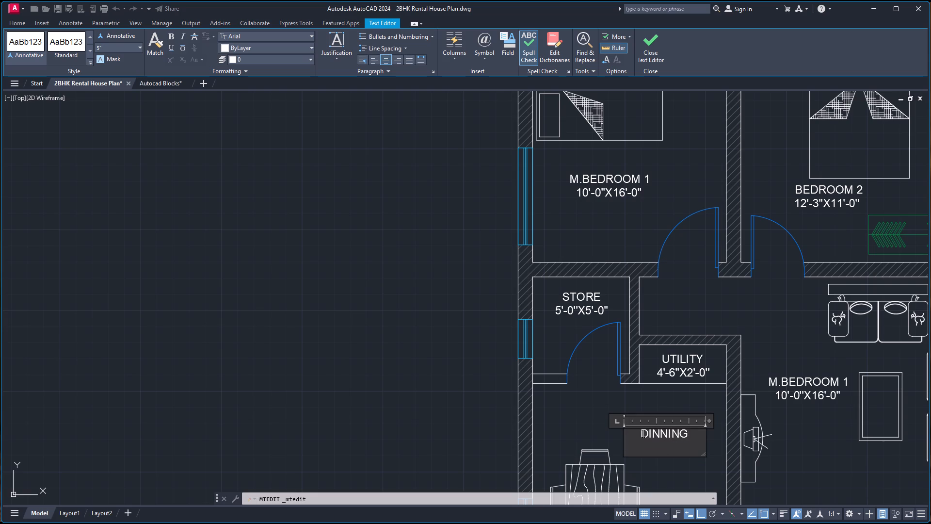
{"action": "type", "text": "10"}
{"action": "type", "text": "'-0''"}
{"action": "key", "text": "x"}
{"action": "type", "text": "12'-"}
{"action": "key", "text": "6"}
{"action": "type", "text": "''"}
{"action": "left_click", "coordinate": [824, 449]}
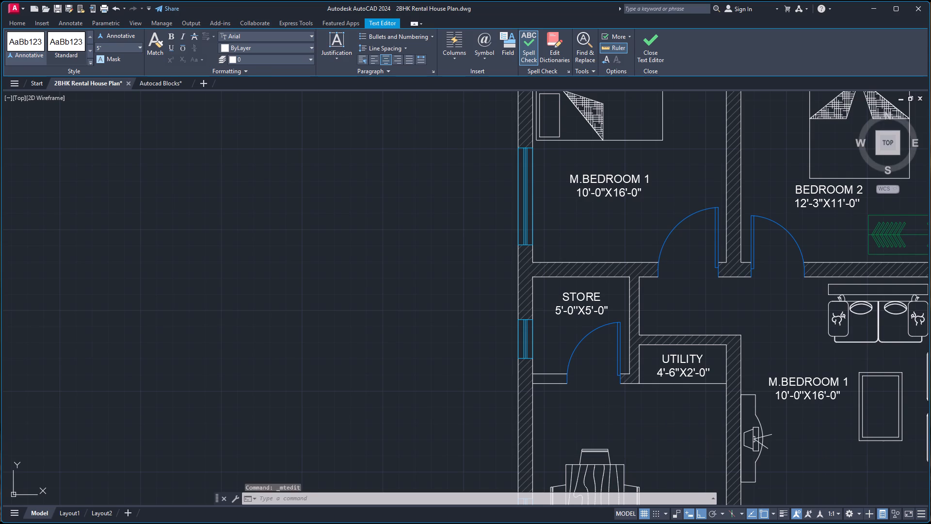
Replace the label text beside the living room's centre table with LIVING HALL and a second line reading 12'-3''X18'-0''.
{"action": "scroll", "coordinate": [809, 441], "scroll_direction": "down", "scroll_amount": 2}
{"action": "scroll", "coordinate": [823, 438], "scroll_direction": "up", "scroll_amount": 2}
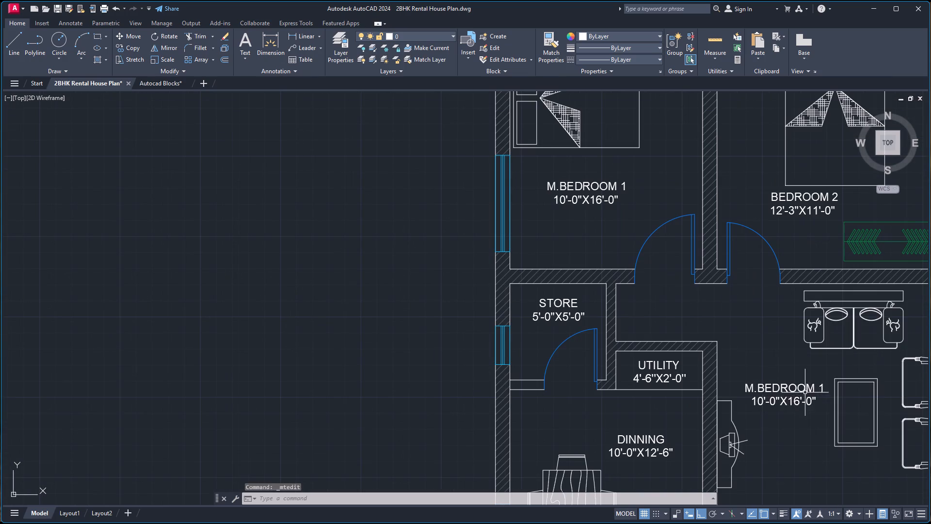
{"action": "double_click", "coordinate": [806, 389]}
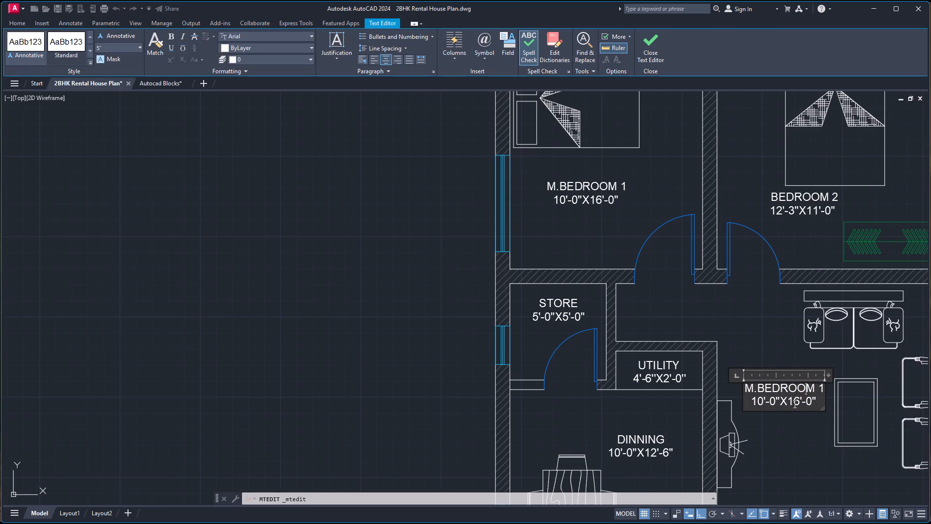
{"action": "key", "text": "ctrl+a"}
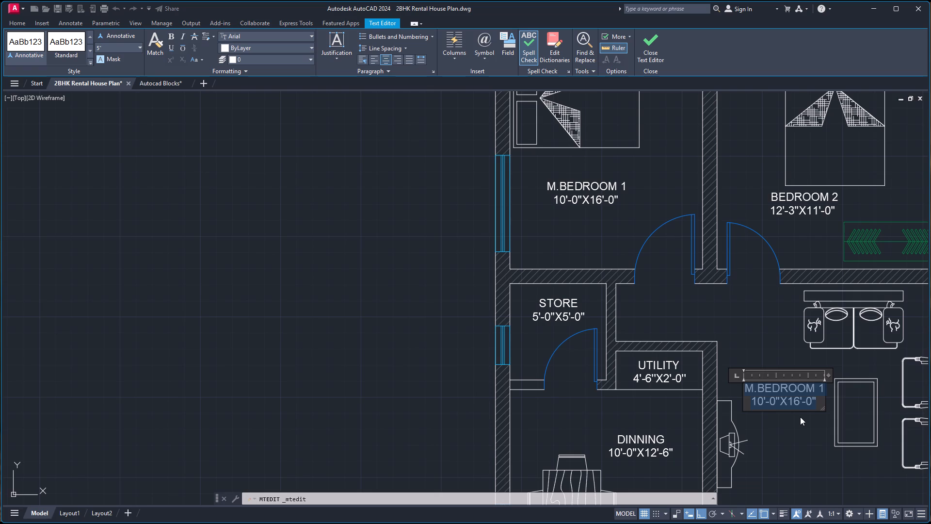
{"action": "type", "text": "LIVING HALL"}
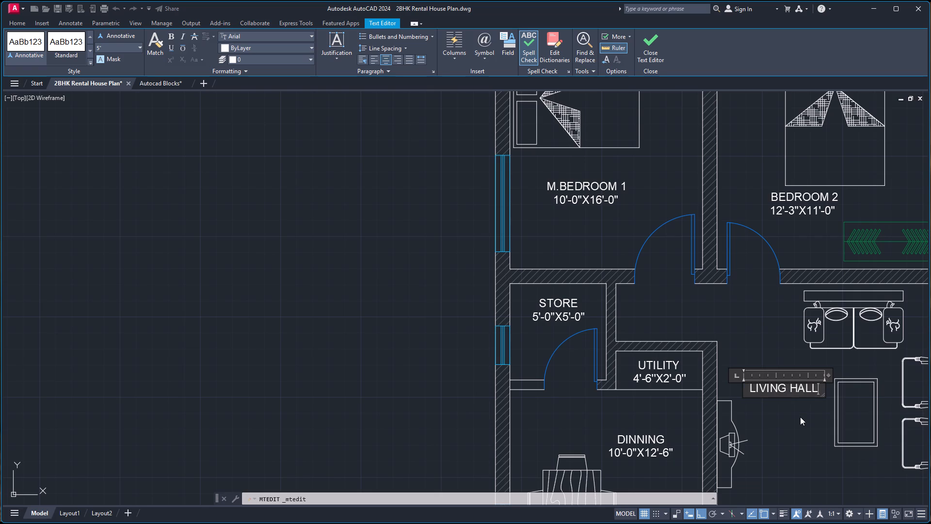
{"action": "key", "text": "Return"}
{"action": "type", "text": "12'-3''"}
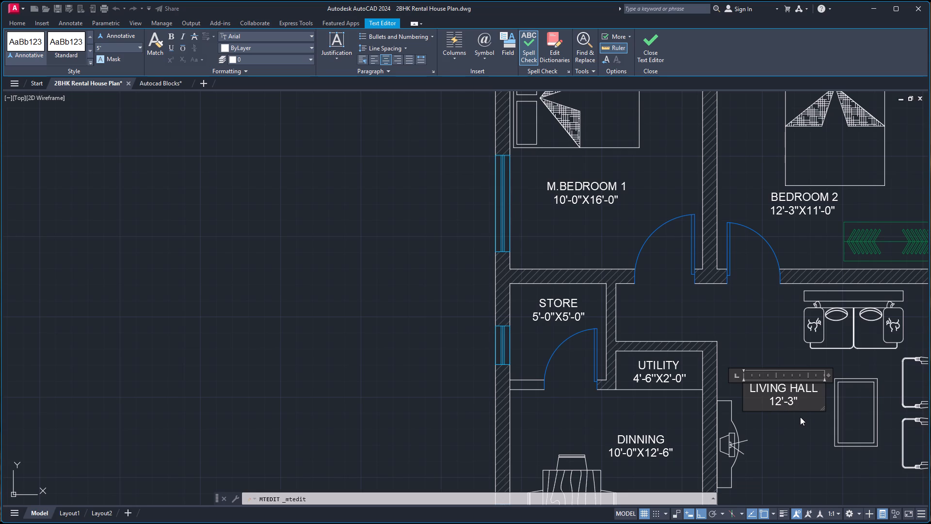
{"action": "key", "text": "x"}
{"action": "type", "text": "18"}
{"action": "type", "text": "'-0"}
{"action": "type", "text": "''"}
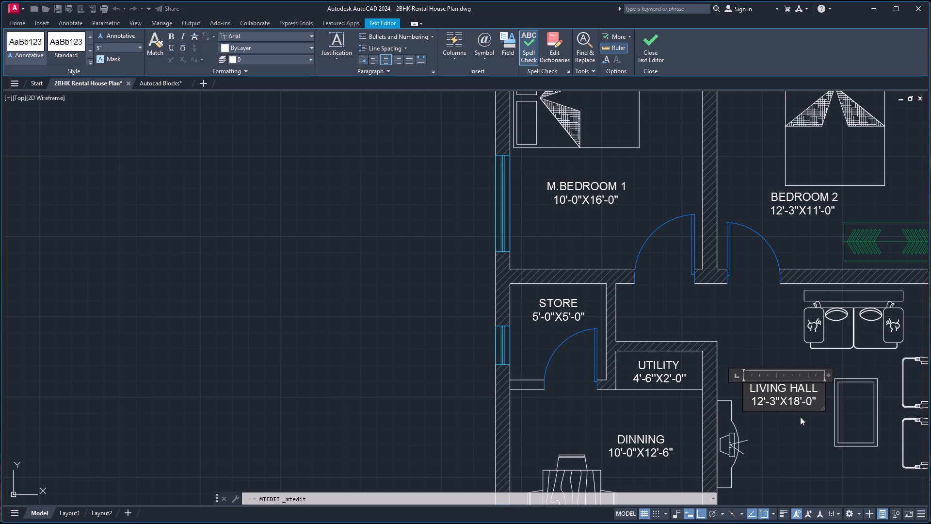
{"action": "left_click", "coordinate": [796, 455]}
With Ortho off for the move, reposition the LIVING HALL label in the open floor south of the centre table, and restore Ortho.
{"action": "scroll", "coordinate": [797, 372], "scroll_direction": "down", "scroll_amount": 1}
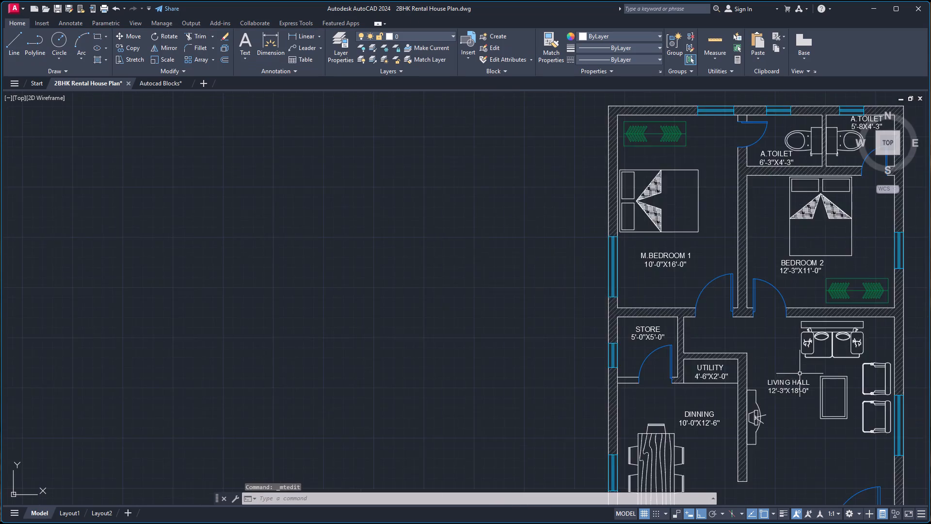
{"action": "scroll", "coordinate": [801, 375], "scroll_direction": "down", "scroll_amount": 1}
{"action": "left_click", "coordinate": [802, 385]}
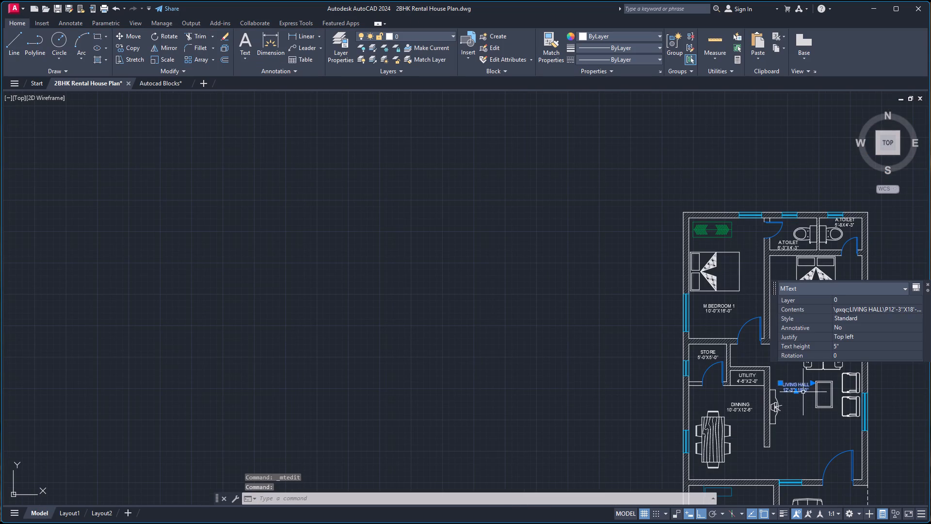
{"action": "left_click", "coordinate": [779, 384]}
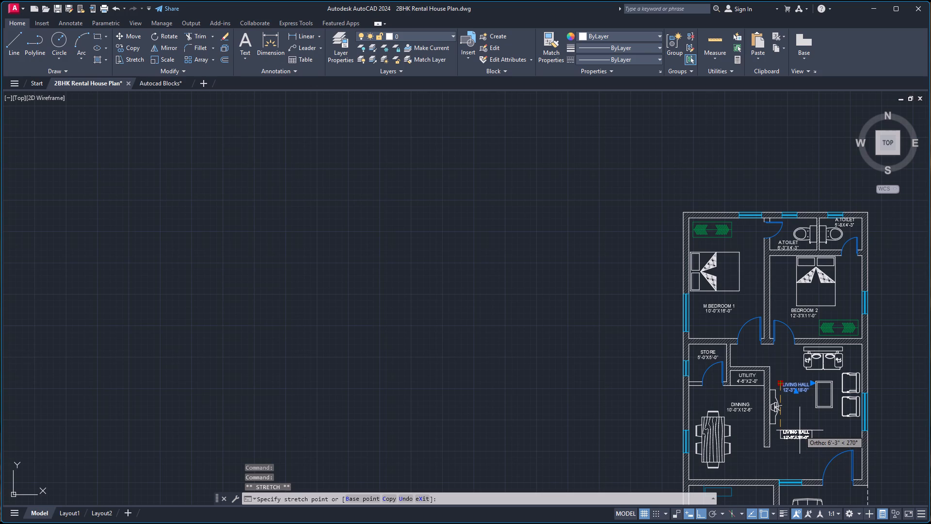
{"action": "key", "text": "F8"}
{"action": "left_click", "coordinate": [793, 428]}
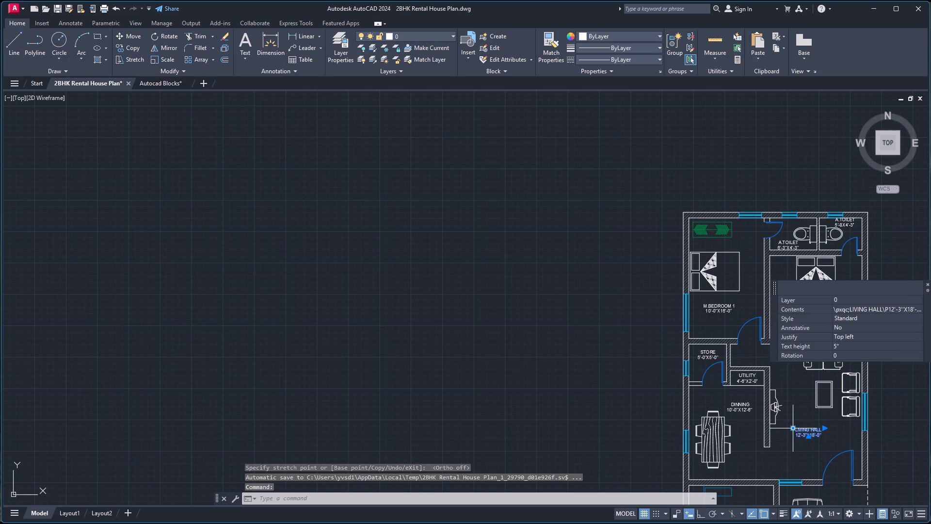
{"action": "key", "text": "F8"}
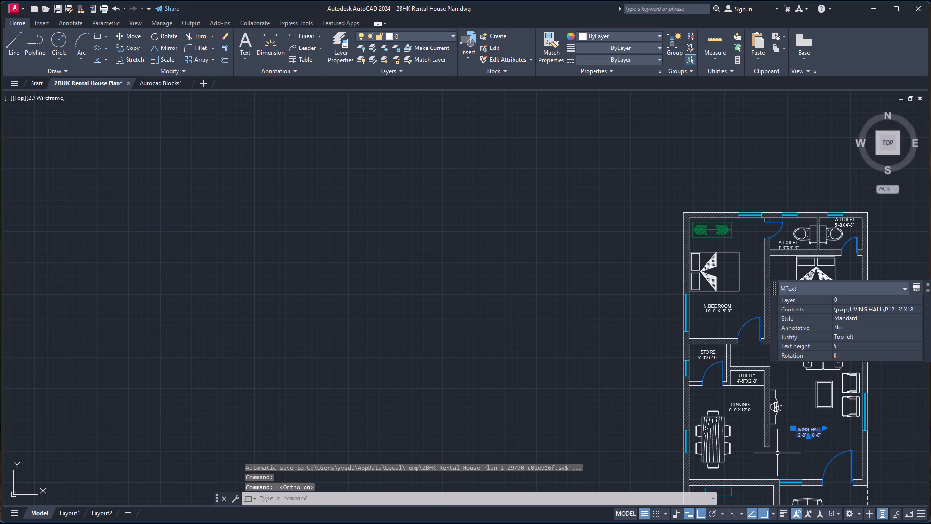
{"action": "left_click", "coordinate": [777, 454]}
{"action": "left_click", "coordinate": [780, 454]}
{"action": "key", "text": "Escape"}
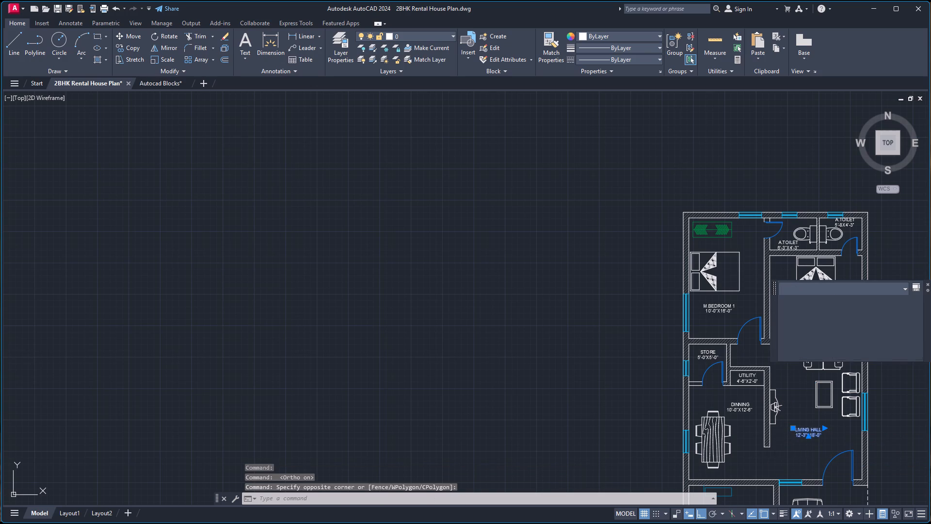
Replace the label text in the room with the stove and sink with KITCHEN and a second line reading 11'-3''X10'-3''.
{"action": "scroll", "coordinate": [785, 428], "scroll_direction": "down", "scroll_amount": 2}
{"action": "scroll", "coordinate": [783, 467], "scroll_direction": "up", "scroll_amount": 2}
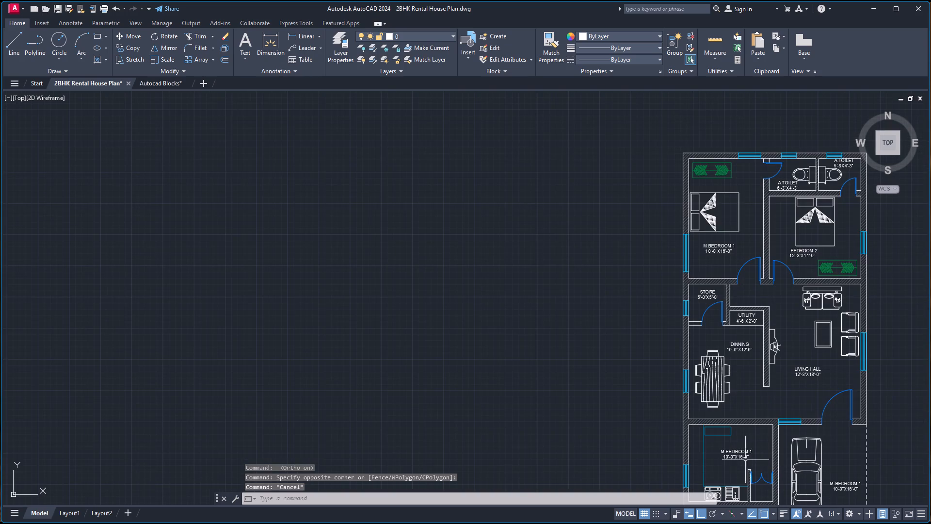
{"action": "double_click", "coordinate": [738, 452]}
{"action": "key", "text": "ctrl+a"}
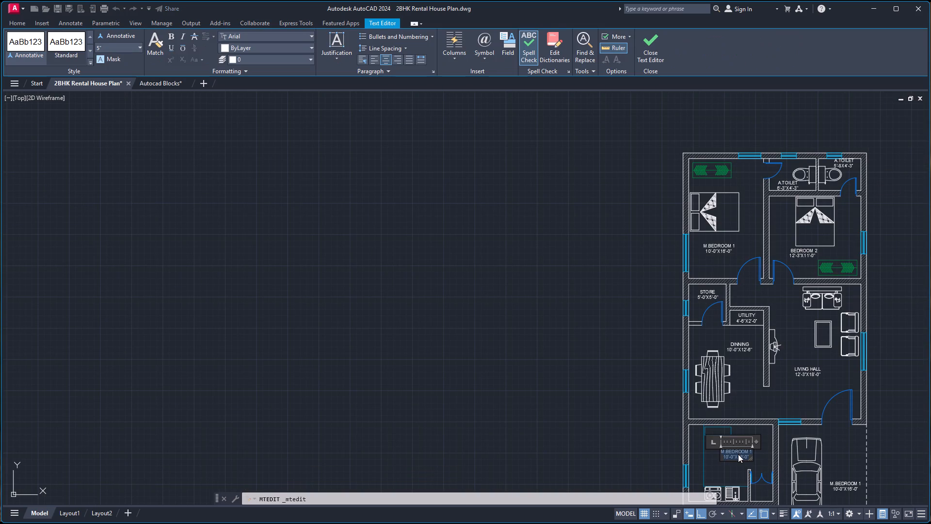
{"action": "scroll", "coordinate": [742, 464], "scroll_direction": "up", "scroll_amount": 3}
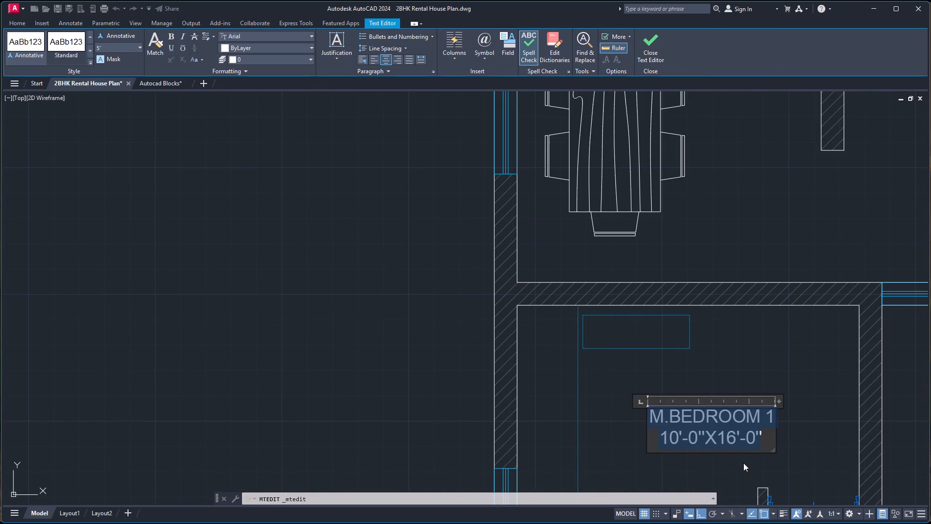
{"action": "type", "text": "KITCHEN"}
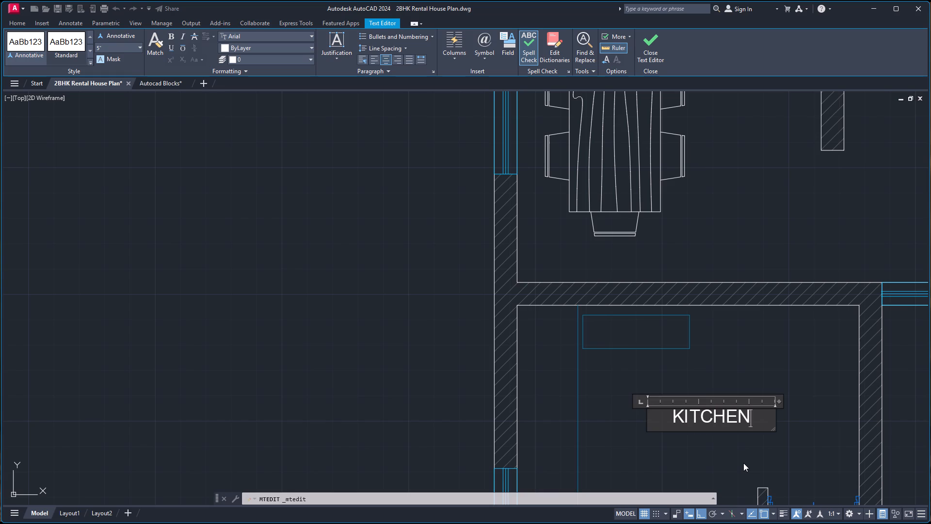
{"action": "key", "text": "Return"}
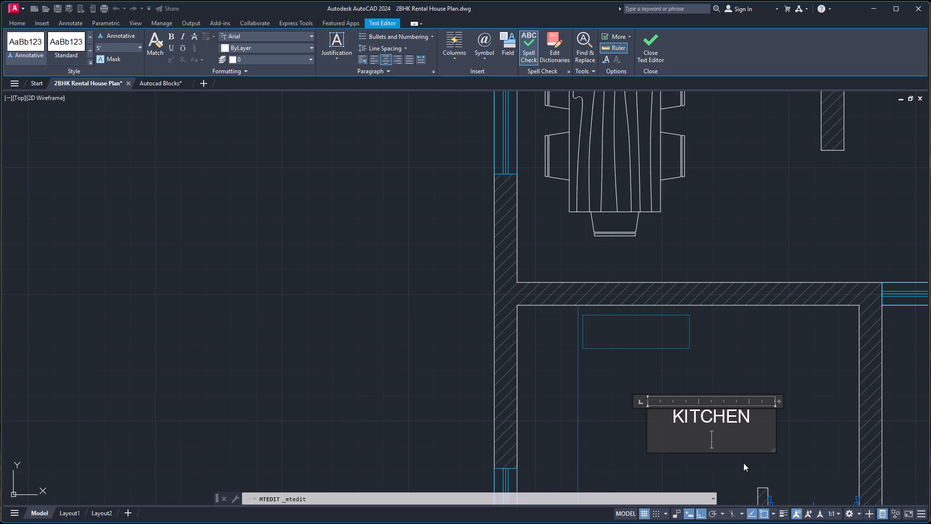
{"action": "type", "text": "11'"}
{"action": "type", "text": "-3''X"}
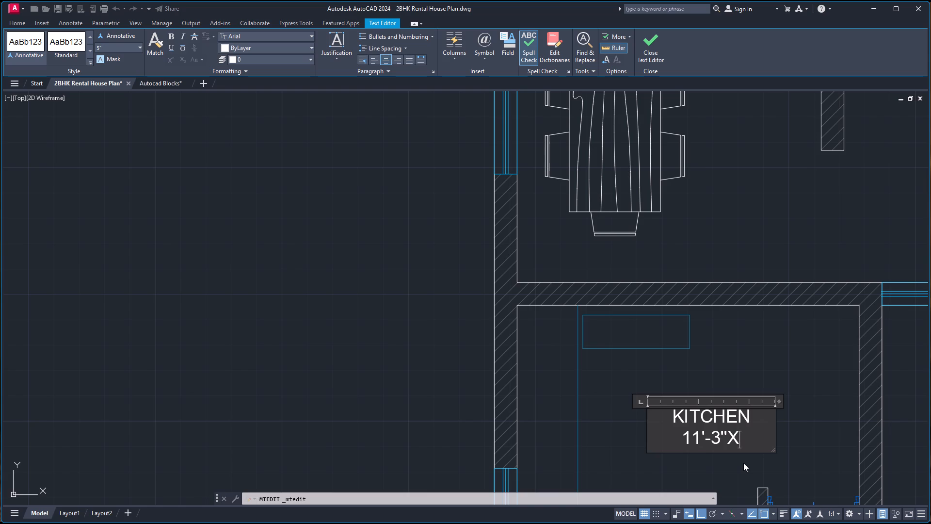
{"action": "type", "text": "10'"}
{"action": "type", "text": "-3''"}
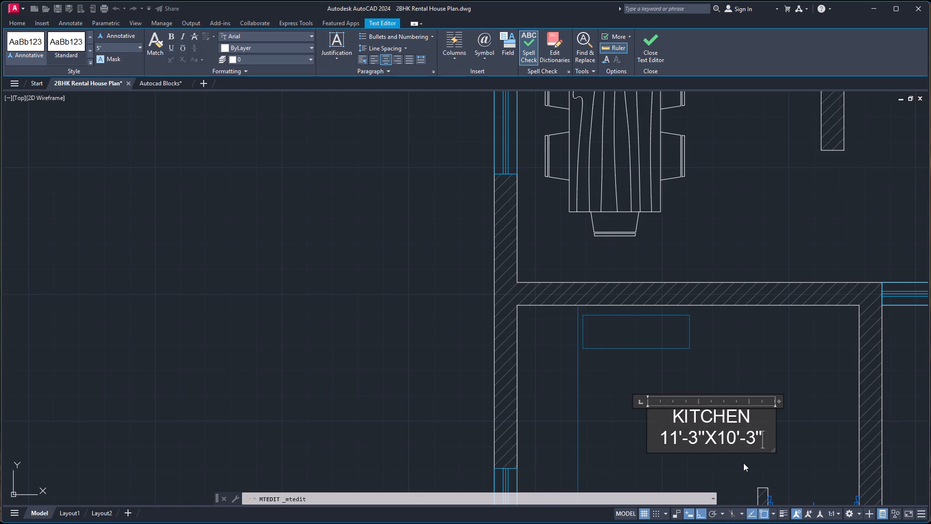
{"action": "left_click", "coordinate": [823, 451]}
Replace the label text east of the parked car with PARKING and a second line reading 11'-0''X17'-0''.
{"action": "scroll", "coordinate": [829, 424], "scroll_direction": "down", "scroll_amount": 2}
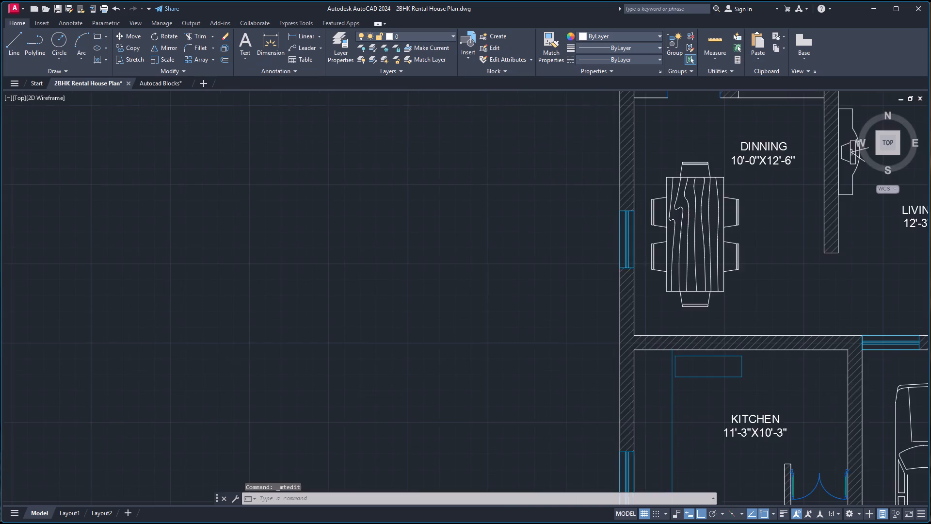
{"action": "scroll", "coordinate": [835, 422], "scroll_direction": "down", "scroll_amount": 1}
{"action": "scroll", "coordinate": [897, 418], "scroll_direction": "down", "scroll_amount": 2}
{"action": "scroll", "coordinate": [899, 430], "scroll_direction": "up", "scroll_amount": 5}
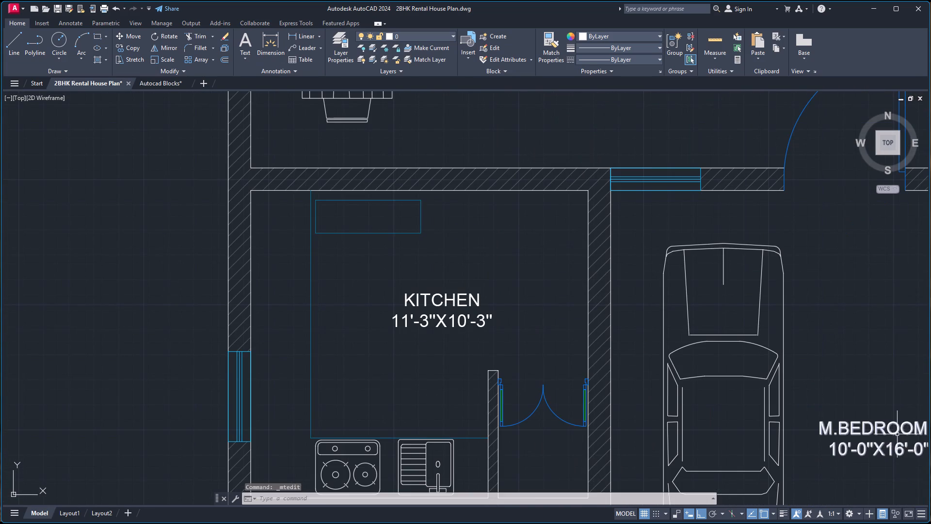
{"action": "double_click", "coordinate": [896, 431]}
{"action": "double_click", "coordinate": [899, 431]}
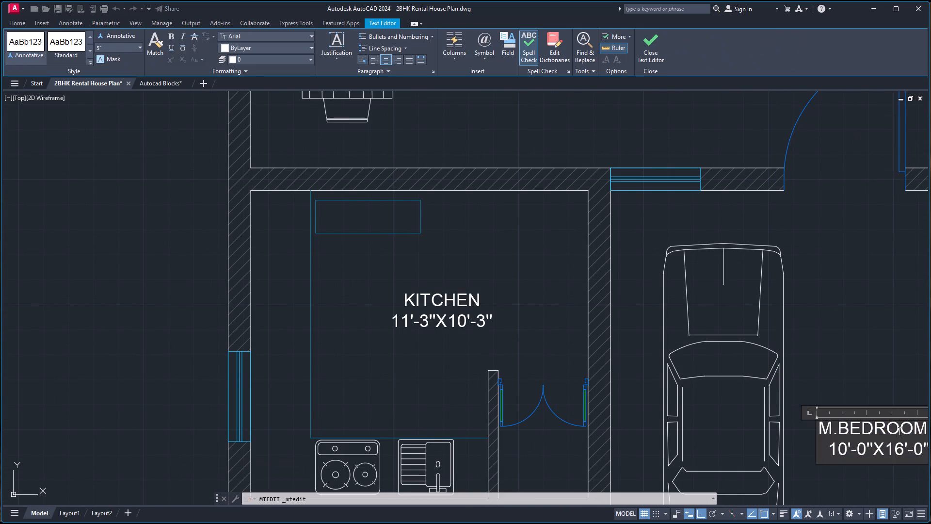
{"action": "key", "text": "ctrl+a"}
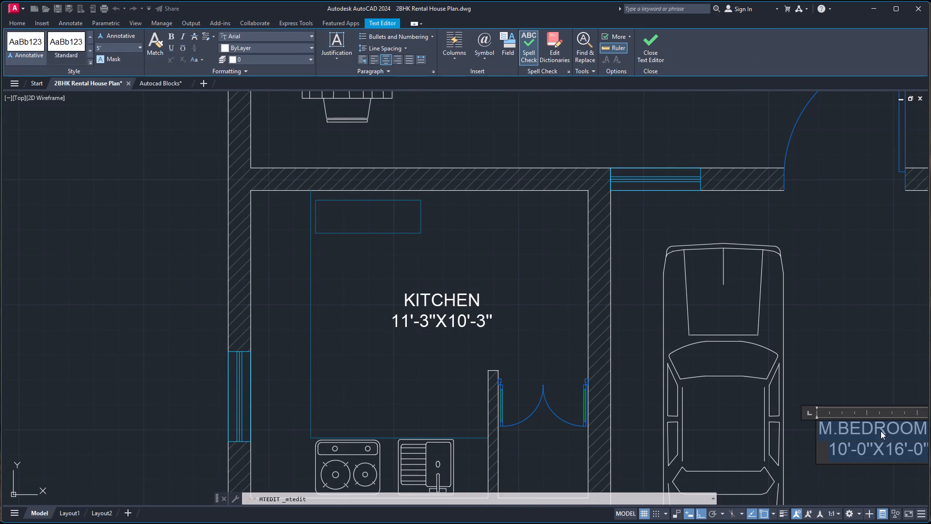
{"action": "type", "text": "PA"}
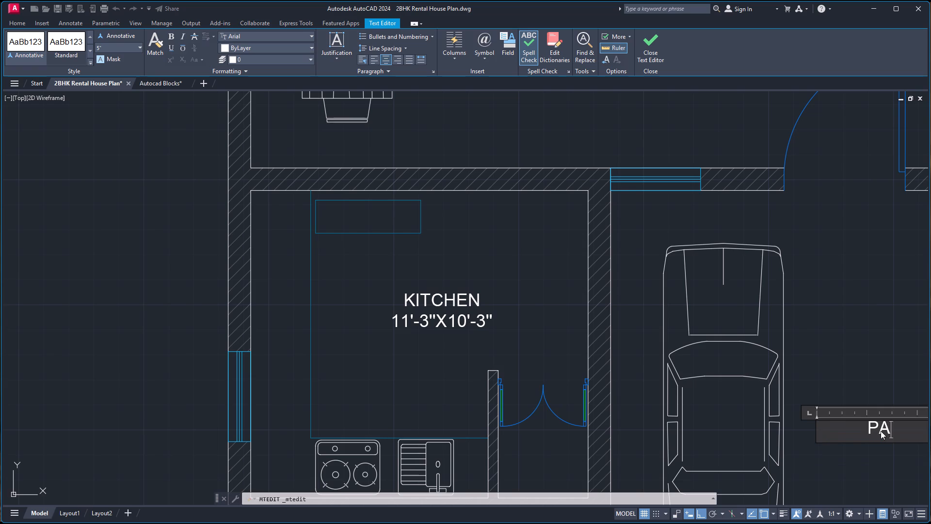
{"action": "type", "text": "RKING"}
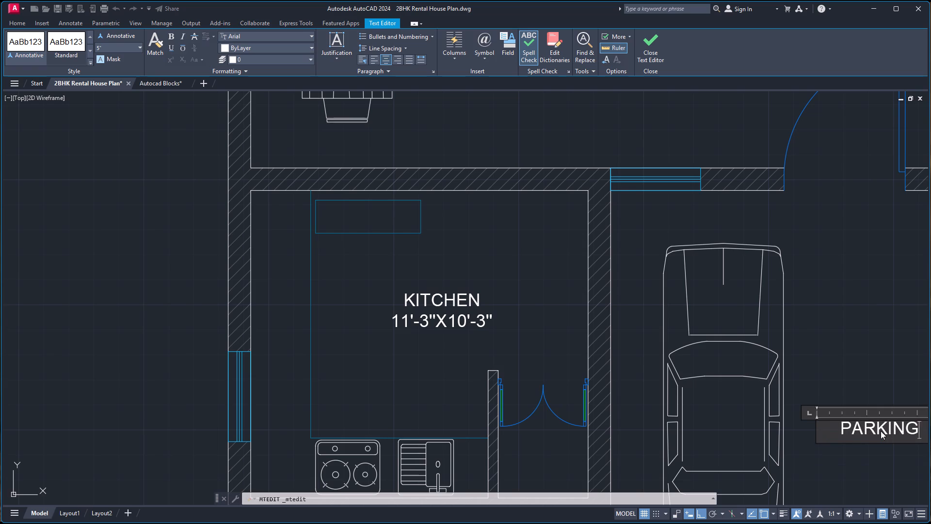
{"action": "key", "text": "Return"}
{"action": "type", "text": "11'-0"}
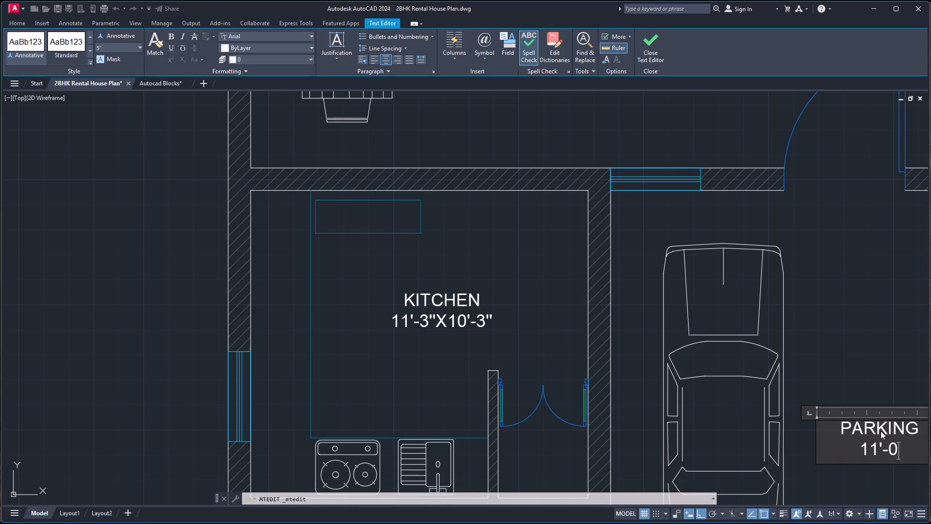
{"action": "type", "text": "''X"}
{"action": "key", "text": "1"}
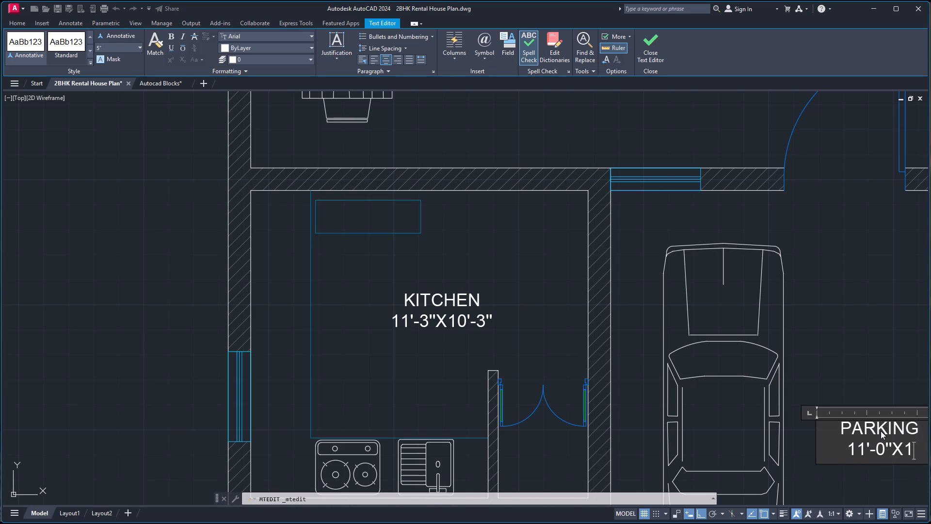
{"action": "key", "text": "7"}
{"action": "type", "text": "'-0''"}
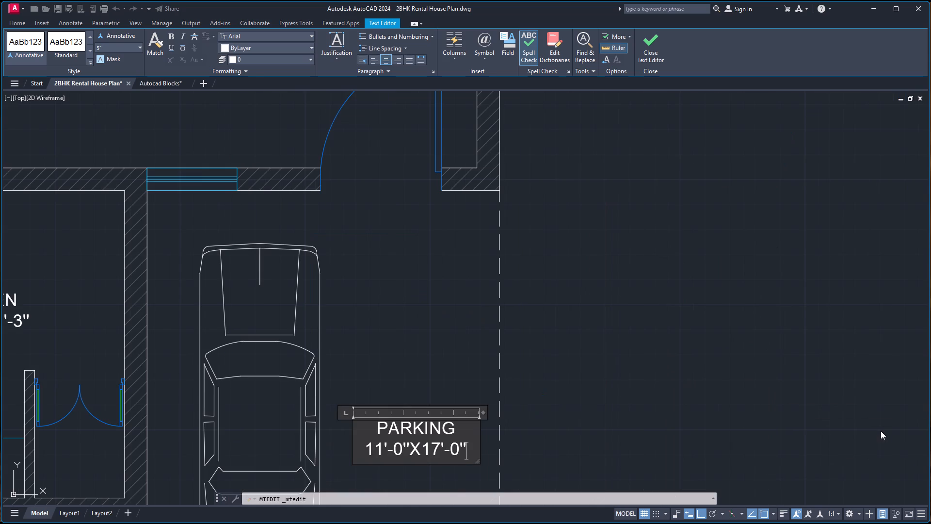
{"action": "left_click", "coordinate": [642, 405]}
{"action": "scroll", "coordinate": [465, 402], "scroll_direction": "down", "scroll_amount": 3}
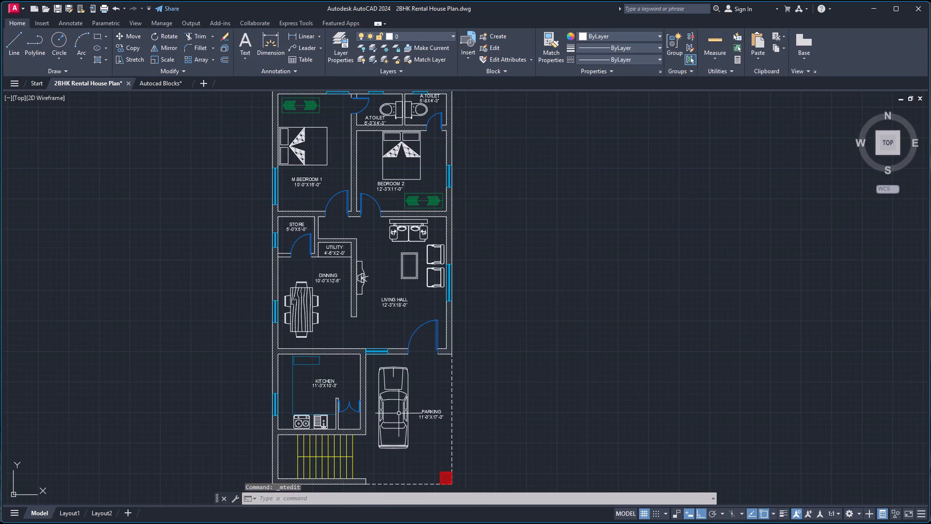
{"action": "scroll", "coordinate": [364, 422], "scroll_direction": "up", "scroll_amount": 3}
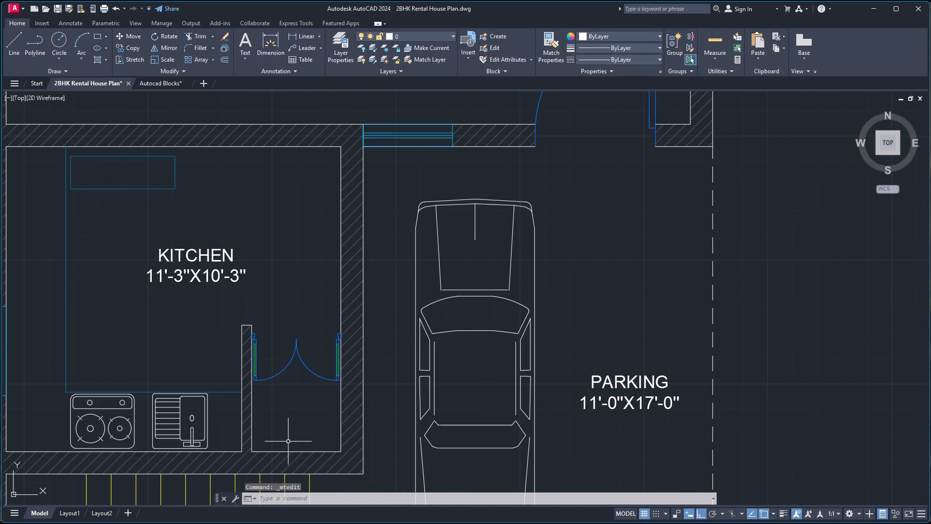
Paste a copy of the M.BEDROOM 1 label into the small space below the double door, east of the kitchen sink.
{"action": "key", "text": "ctrl+v"}
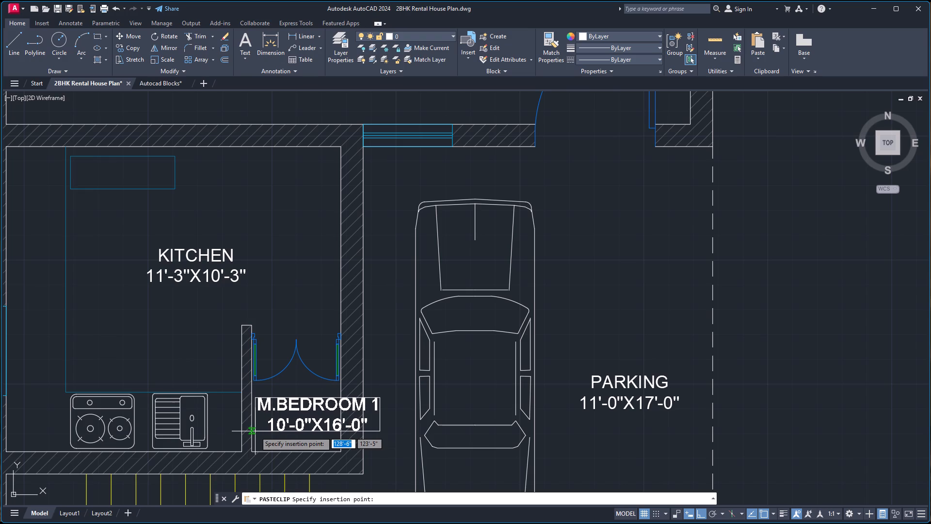
{"action": "scroll", "coordinate": [255, 431], "scroll_direction": "up", "scroll_amount": 2}
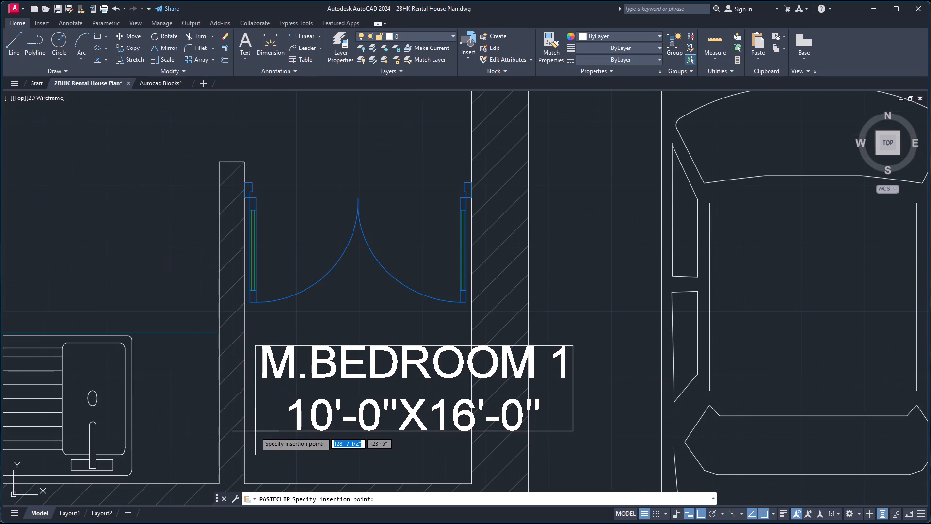
{"action": "left_click", "coordinate": [252, 431]}
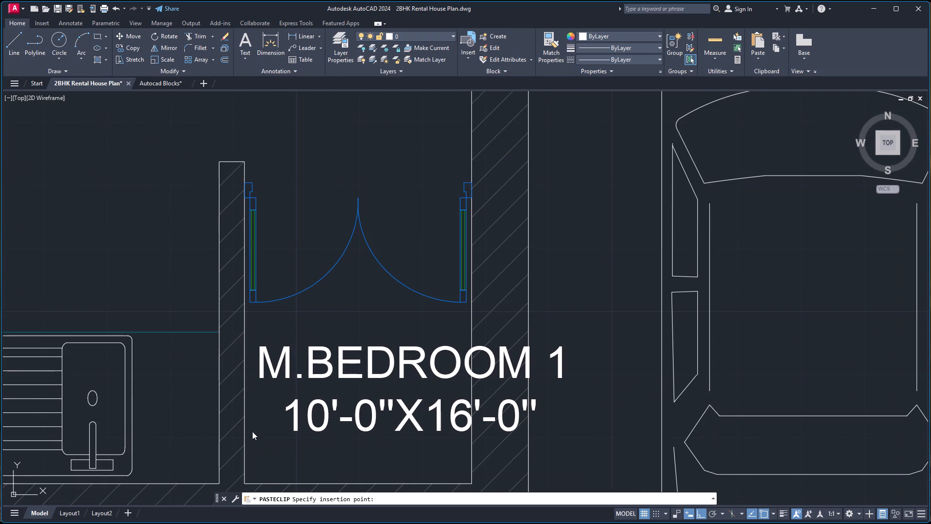
Open the pasted label below the double door for editing and select all its text for replacement.
{"action": "double_click", "coordinate": [315, 366]}
{"action": "double_click", "coordinate": [321, 358]}
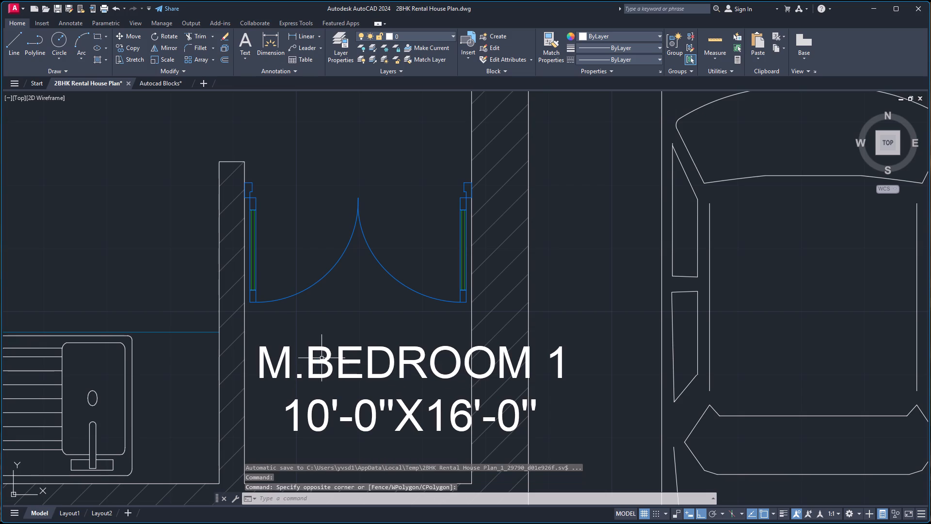
{"action": "double_click", "coordinate": [321, 360]}
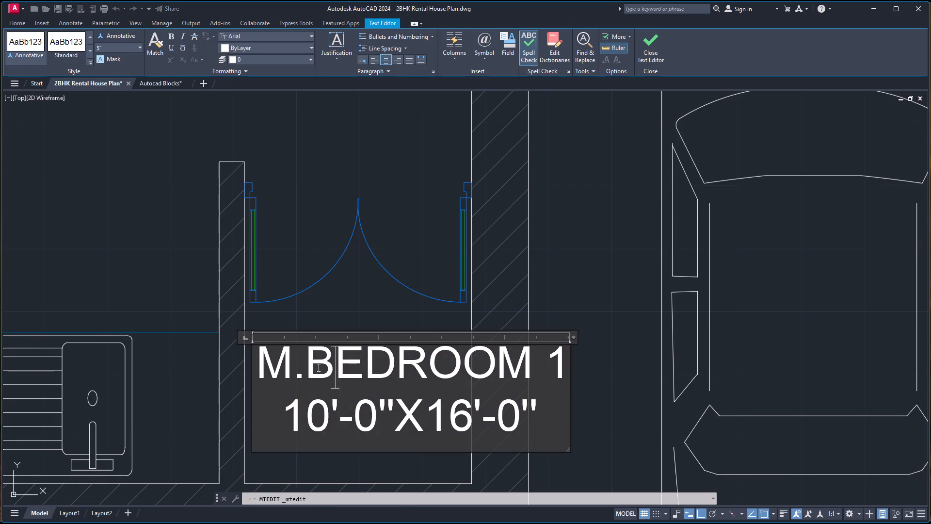
{"action": "key", "text": "ctrl+a"}
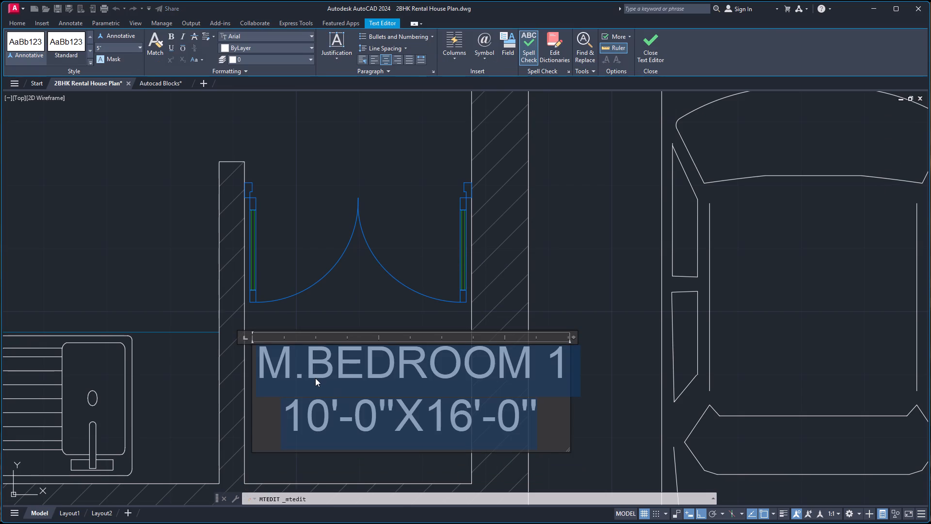
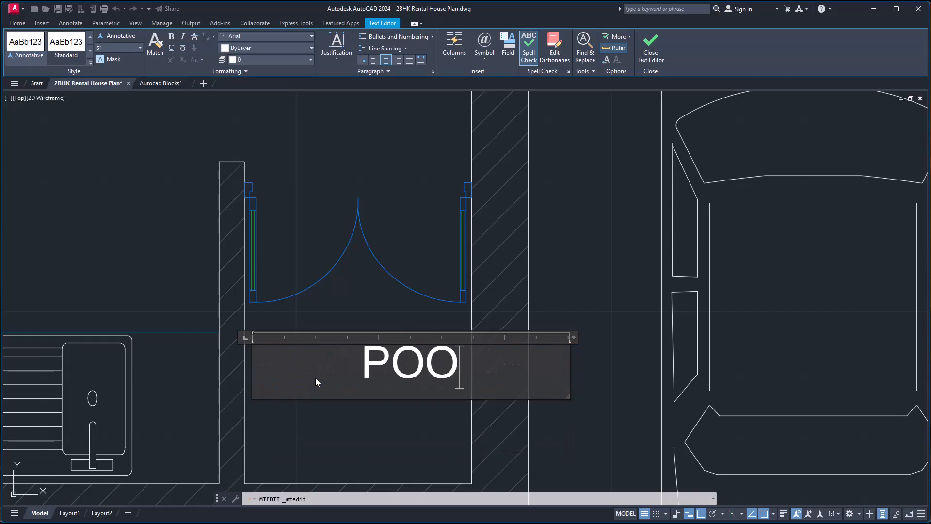
Complete the label below the double door as POOJA with a second line reading 3'-0''X4'-3''.
{"action": "key", "text": "Return"}
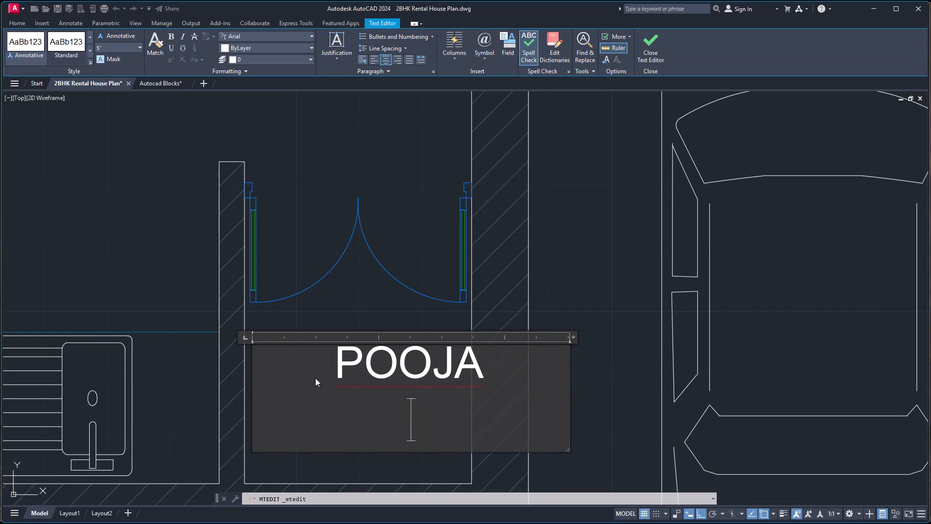
{"action": "key", "text": "3"}
{"action": "type", "text": "'-0''"}
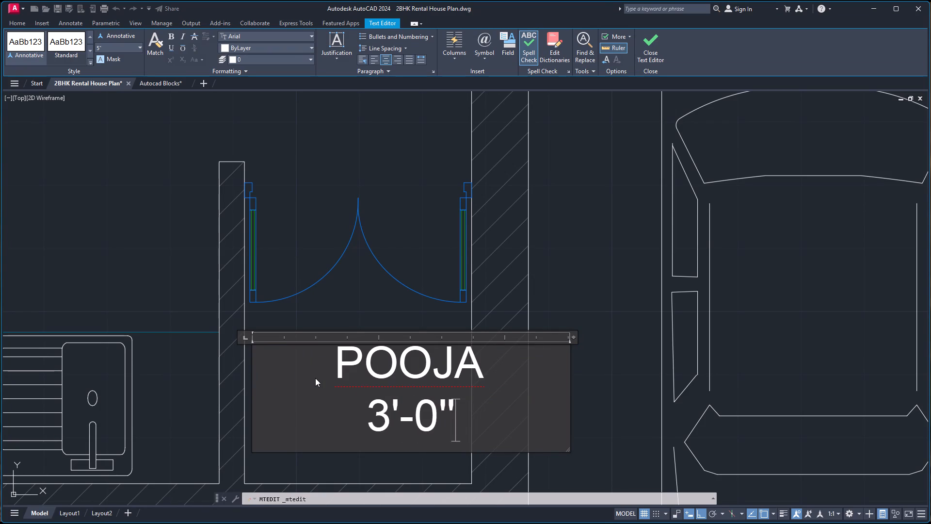
{"action": "key", "text": "x"}
{"action": "key", "text": "4"}
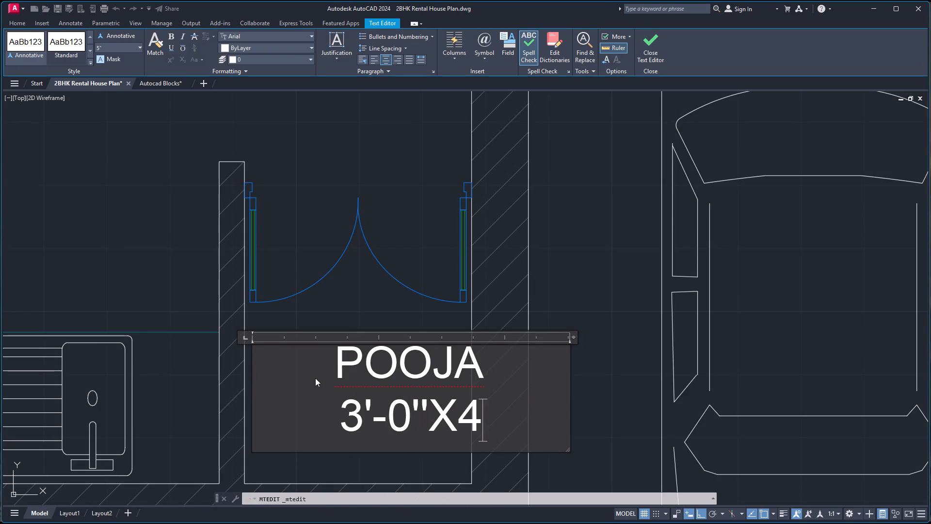
{"action": "key", "text": "apostrophe"}
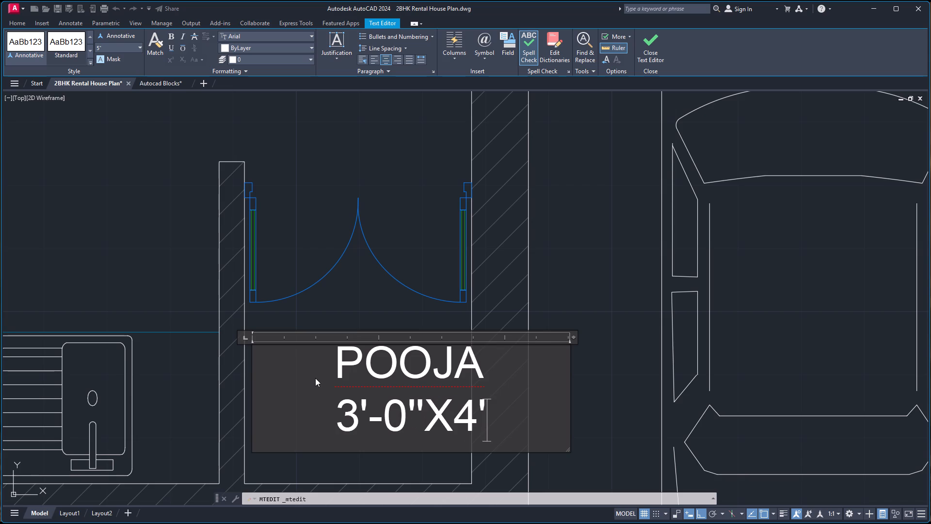
{"action": "key", "text": "minus"}
{"action": "type", "text": "3''"}
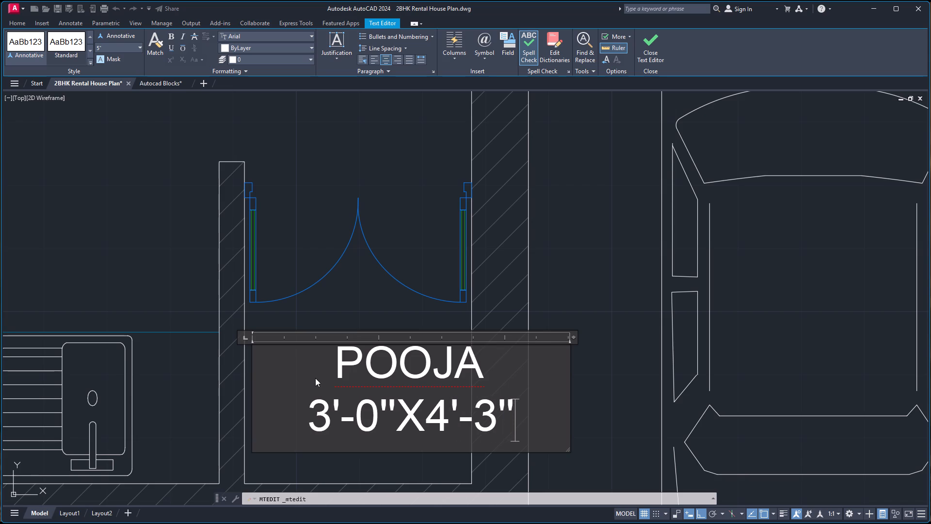
{"action": "left_click", "coordinate": [597, 256]}
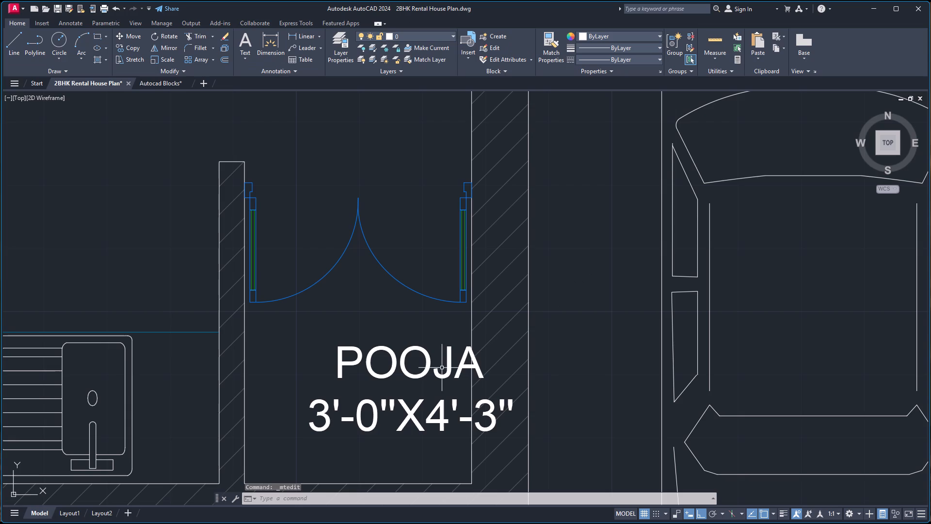
Move the POOJA label about 8 1/2'' west so it sits centred between the walls of its small room.
{"action": "left_click", "coordinate": [373, 369]}
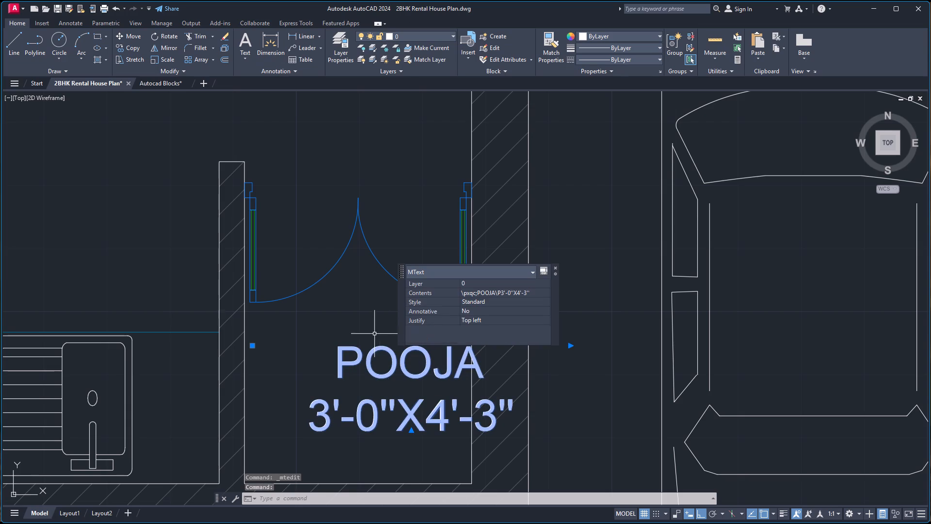
{"action": "key", "text": "m"}
{"action": "key", "text": "Return"}
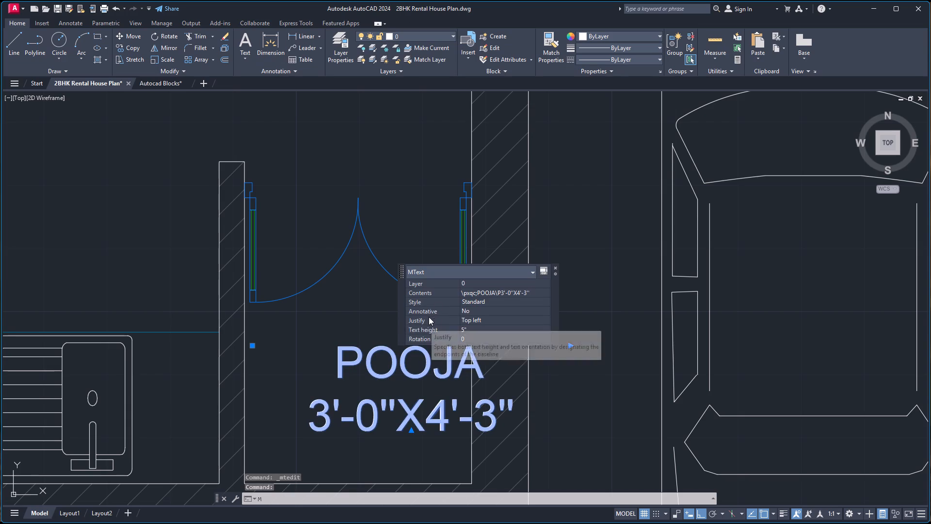
{"action": "left_click", "coordinate": [415, 348]}
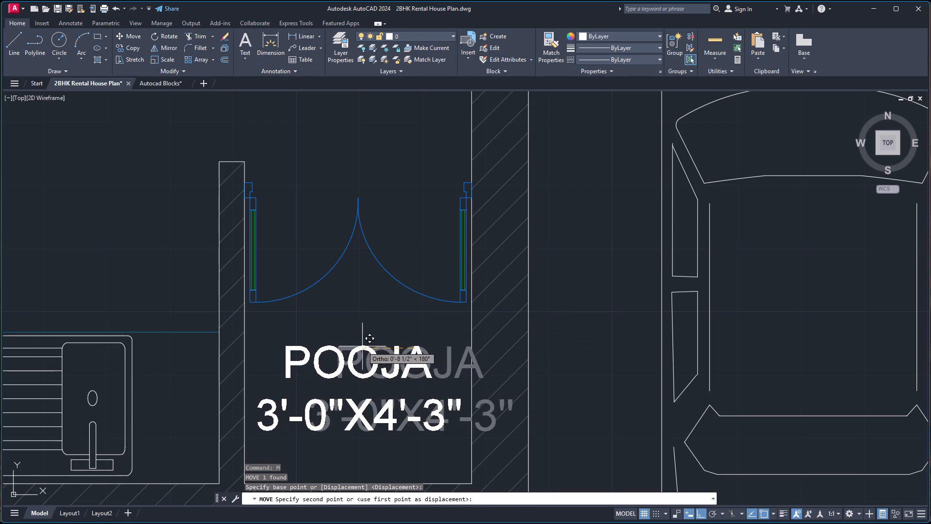
{"action": "left_click", "coordinate": [362, 346]}
Dimension the clear width of the staircase area between its north and south walls, placing the dimension just inside the west wall.
{"action": "scroll", "coordinate": [499, 320], "scroll_direction": "down", "scroll_amount": 2}
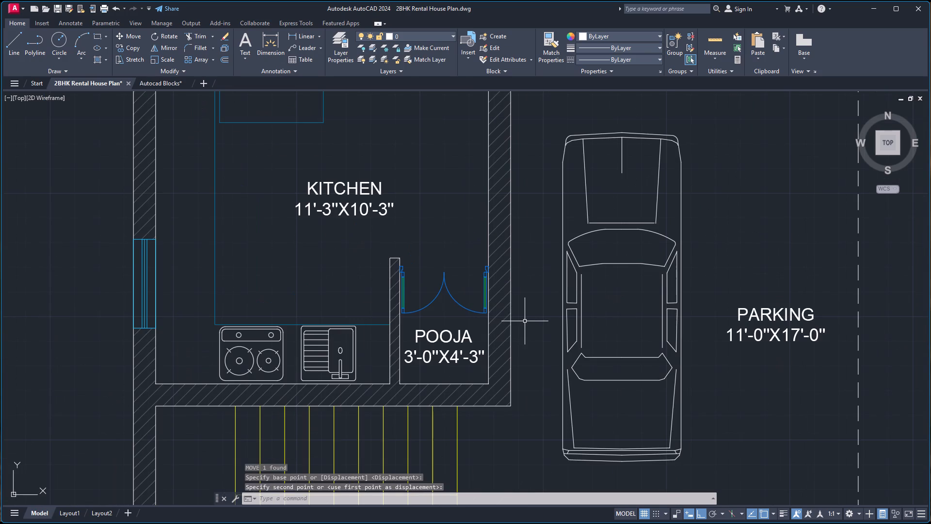
{"action": "scroll", "coordinate": [521, 324], "scroll_direction": "down", "scroll_amount": 3}
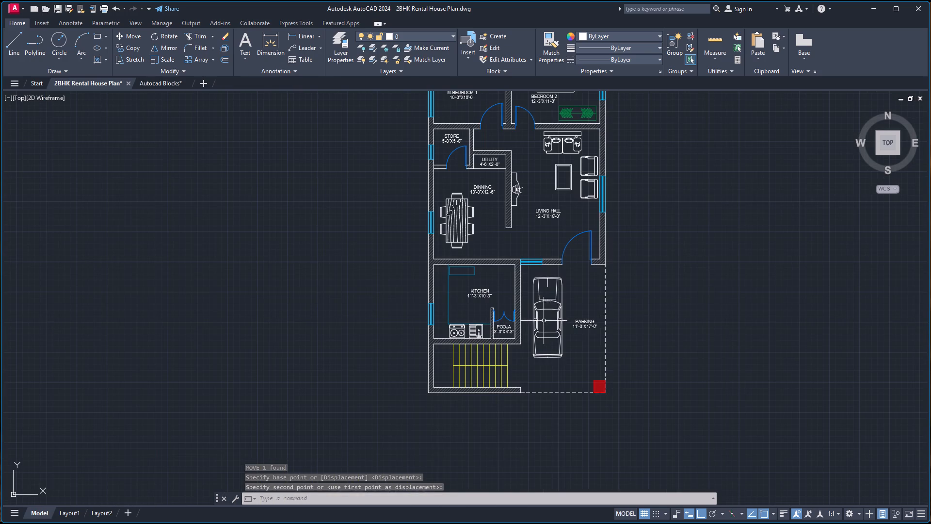
{"action": "scroll", "coordinate": [547, 318], "scroll_direction": "up", "scroll_amount": 1}
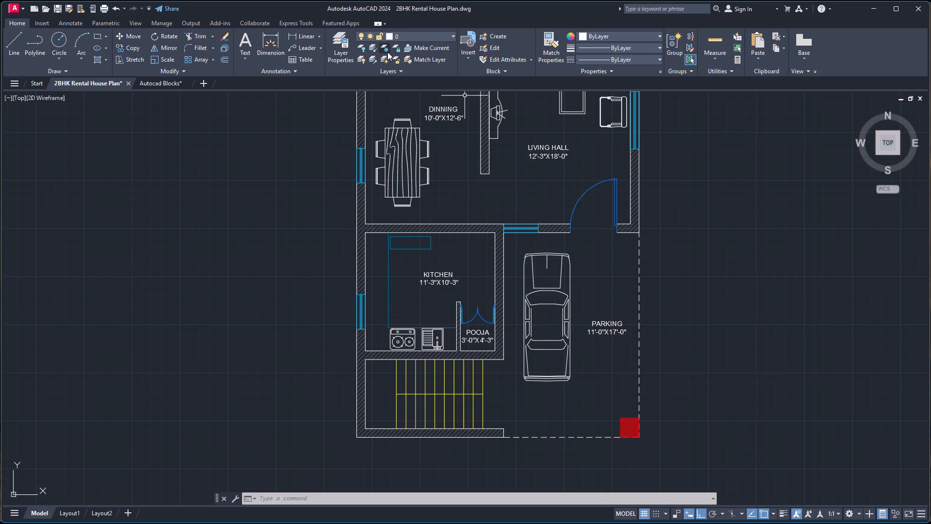
{"action": "left_click", "coordinate": [271, 40]}
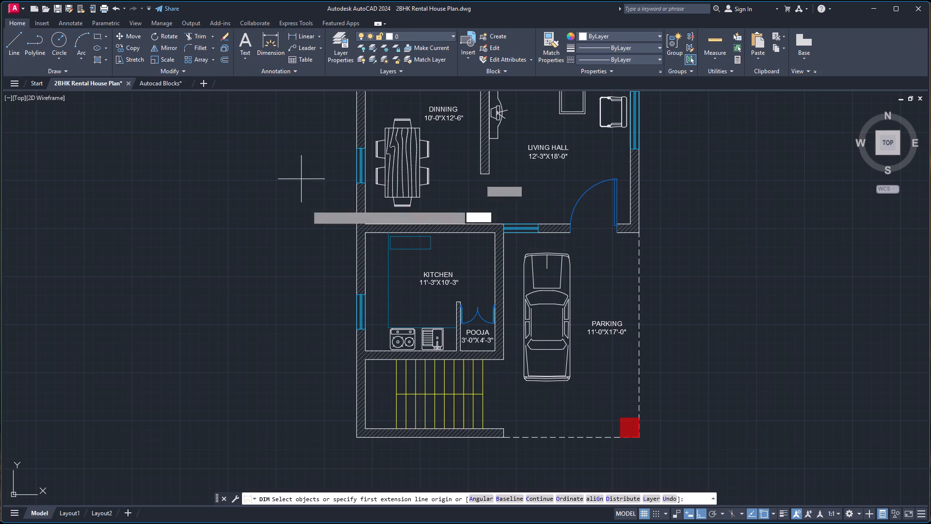
{"action": "left_click", "coordinate": [365, 427]}
{"action": "left_click", "coordinate": [363, 359]}
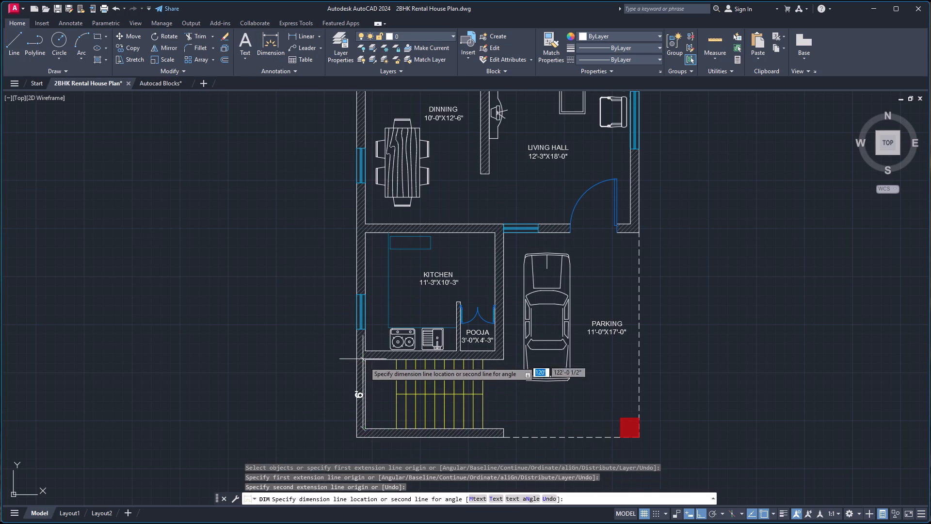
{"action": "left_click", "coordinate": [376, 379]}
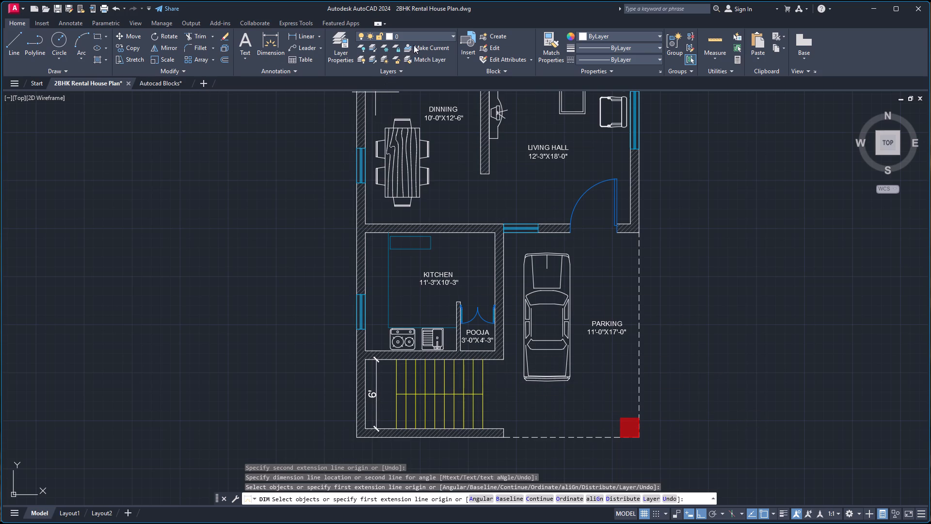
Make Steps the current layer.
{"action": "left_click", "coordinate": [423, 38]}
{"action": "left_click", "coordinate": [414, 131]}
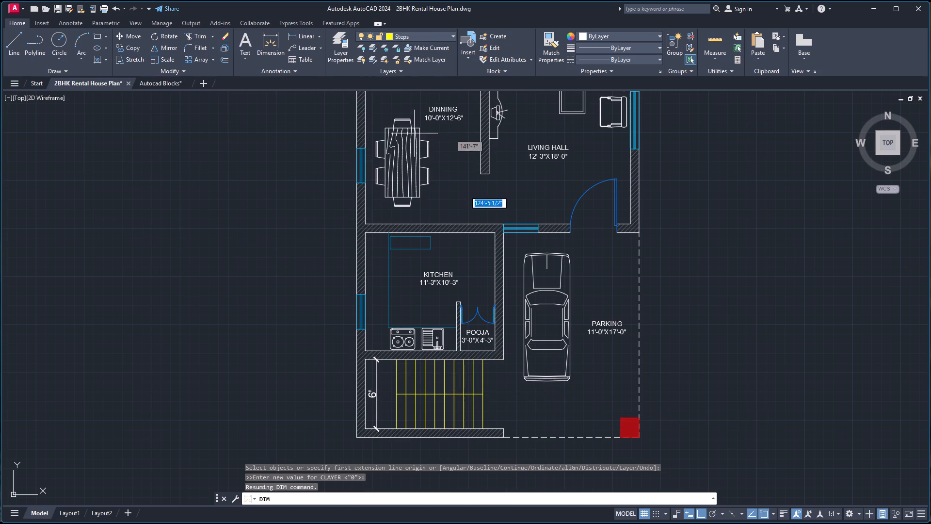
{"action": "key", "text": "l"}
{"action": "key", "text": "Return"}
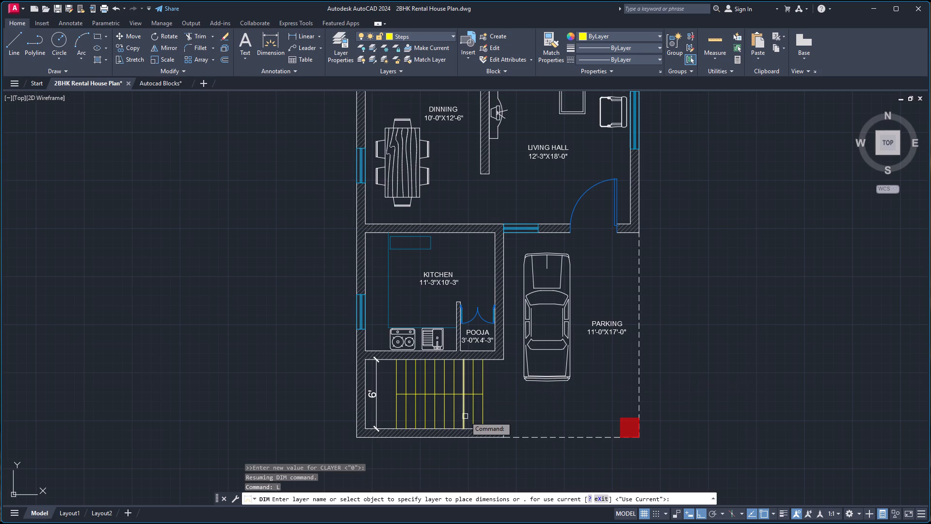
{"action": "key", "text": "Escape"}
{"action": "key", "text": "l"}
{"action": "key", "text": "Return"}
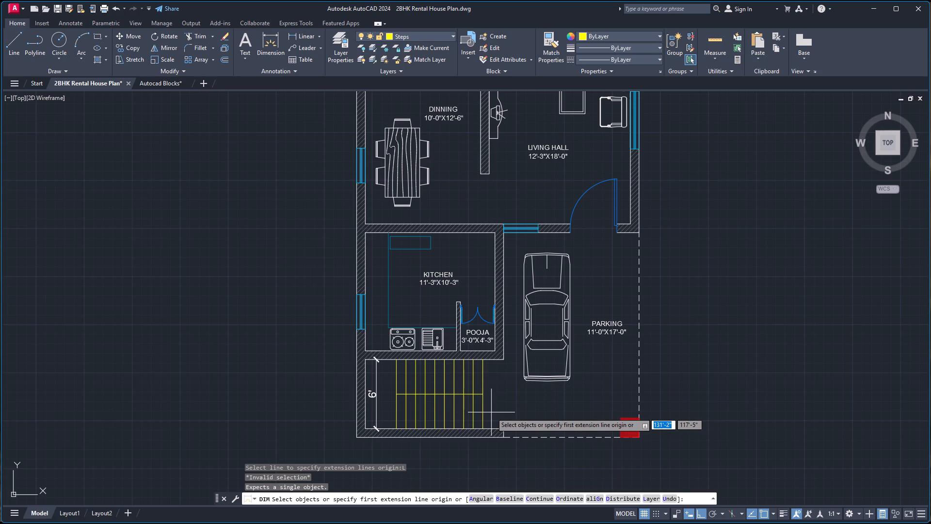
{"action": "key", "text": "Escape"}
Draw a U-shaped stair direction line from the lower flight's east end: about 8'-7'' west, 3' north, and east past the upper flight.
{"action": "key", "text": "l"}
{"action": "key", "text": "Return"}
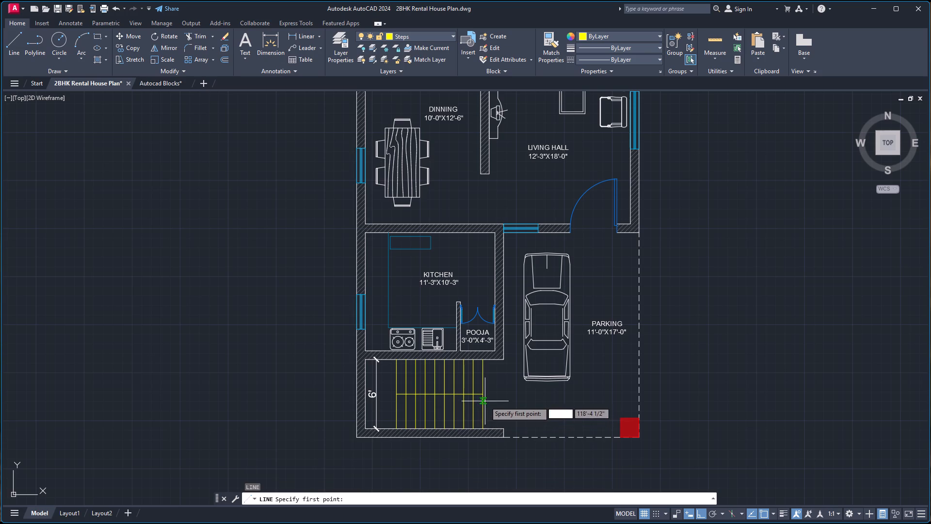
{"action": "scroll", "coordinate": [483, 417], "scroll_direction": "up", "scroll_amount": 2}
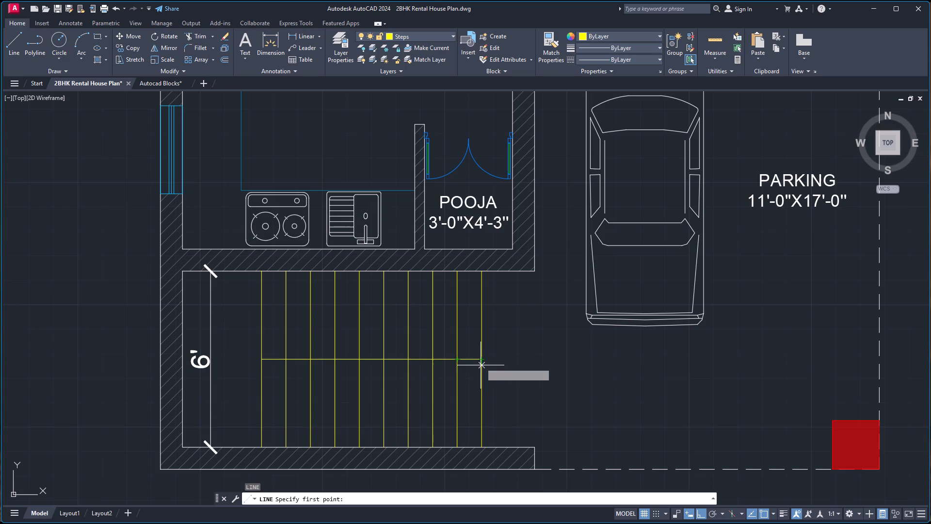
{"action": "left_click", "coordinate": [481, 402]}
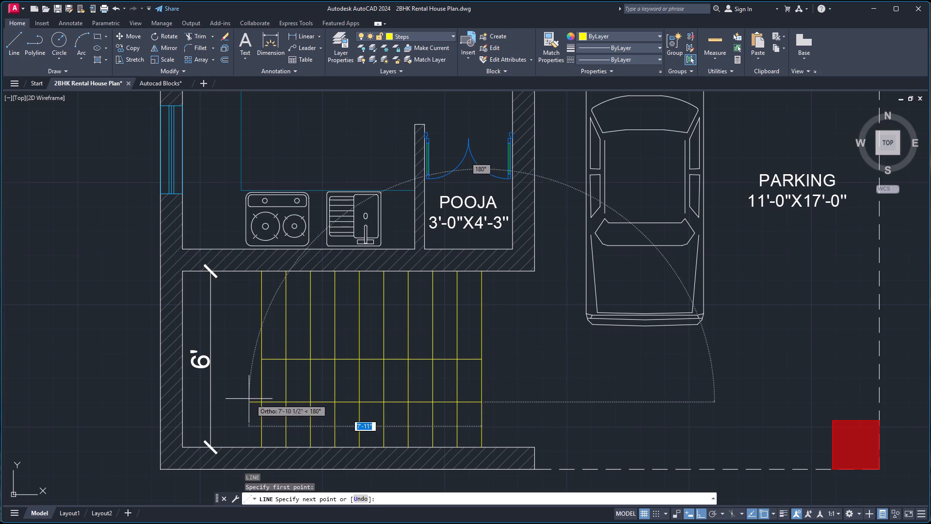
{"action": "left_click", "coordinate": [229, 399]}
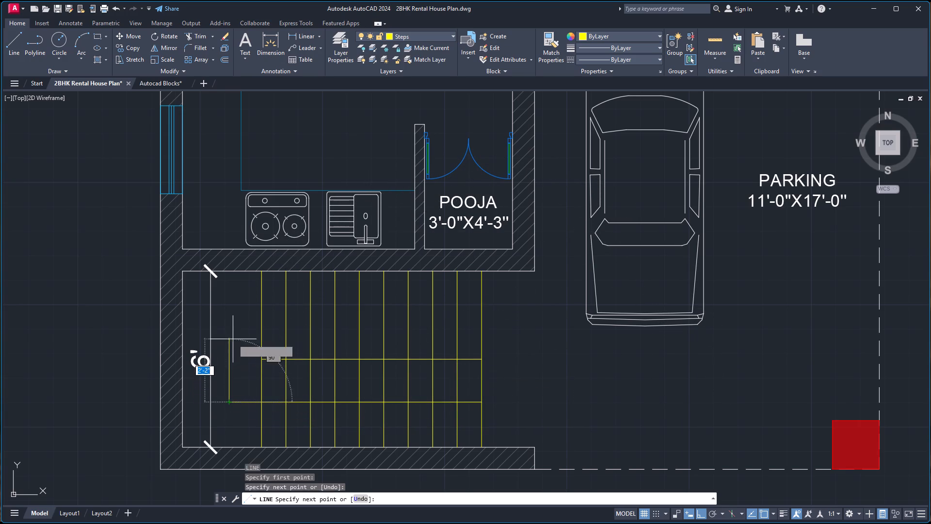
{"action": "left_click", "coordinate": [232, 315]}
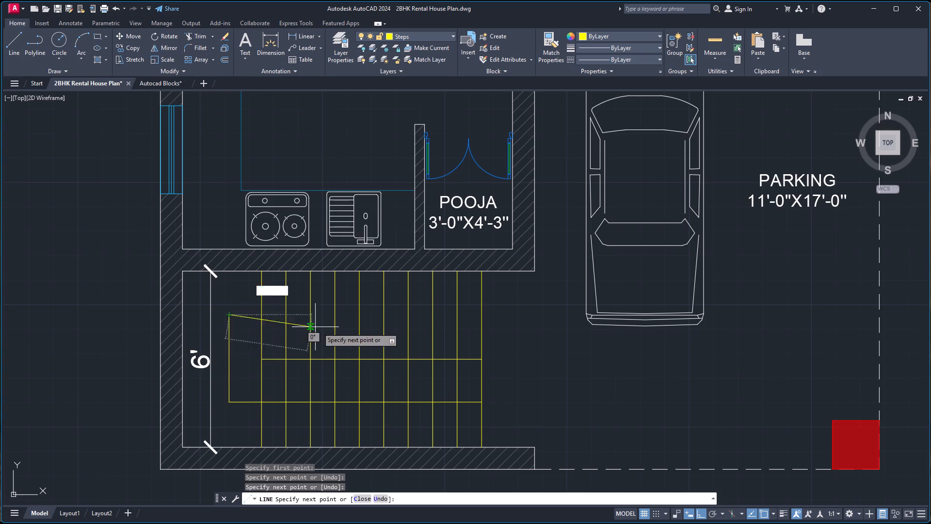
{"action": "left_click", "coordinate": [502, 321]}
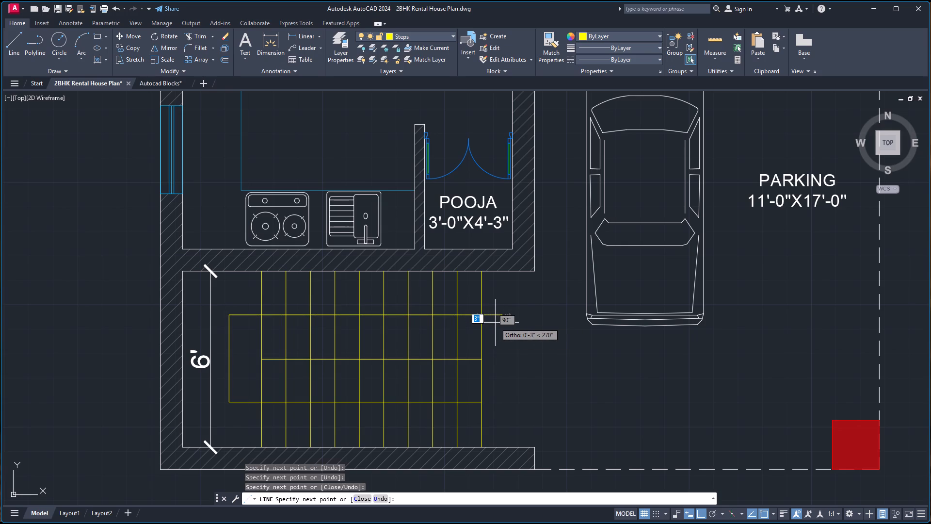
With Ortho off, add a slanted arrowhead stroke about 11'' long running back southwest from the direction line's east tip.
{"action": "key", "text": "F8"}
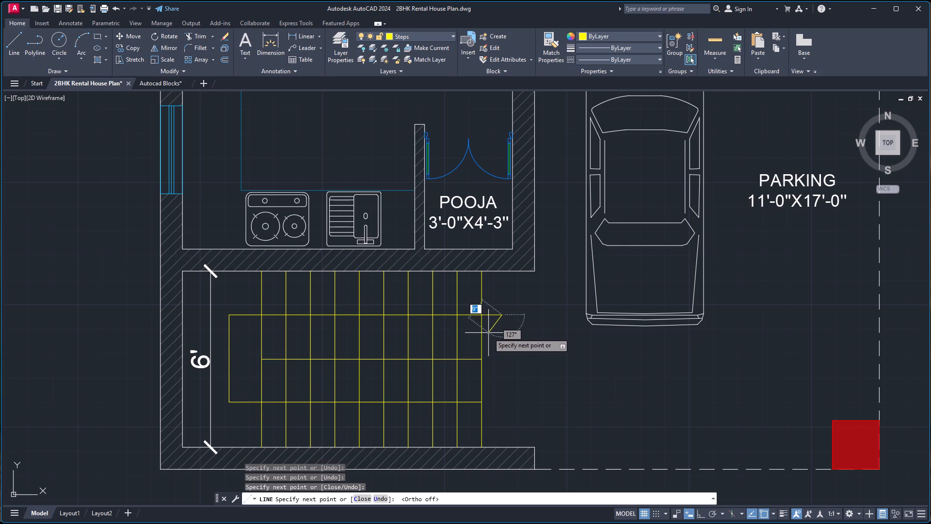
{"action": "scroll", "coordinate": [487, 336], "scroll_direction": "up", "scroll_amount": 2}
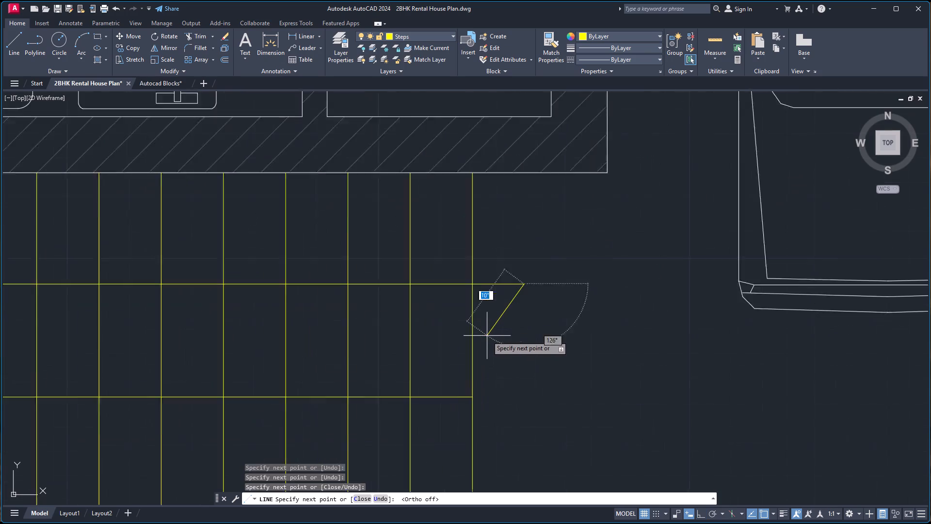
{"action": "scroll", "coordinate": [487, 336], "scroll_direction": "up", "scroll_amount": 3}
{"action": "left_click", "coordinate": [465, 349]}
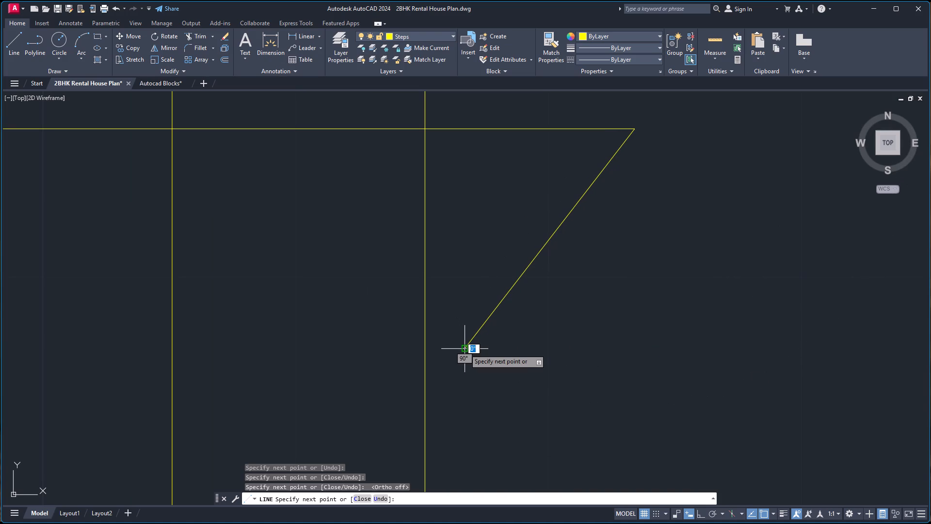
{"action": "key", "text": "space"}
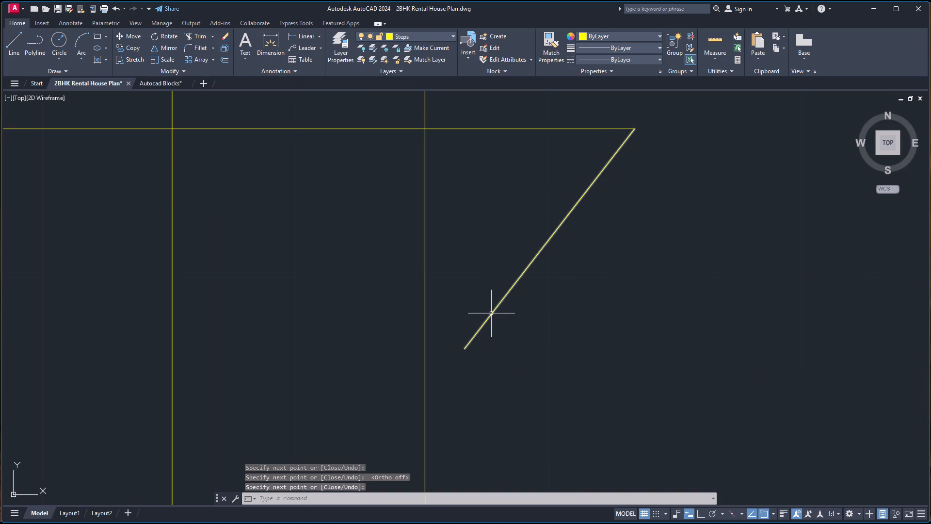
Mirror the slanted arrowhead stroke about the upper direction line with Ortho on, keeping the original stroke.
{"action": "left_click", "coordinate": [491, 313]}
{"action": "key", "text": "m"}
{"action": "key", "text": "i"}
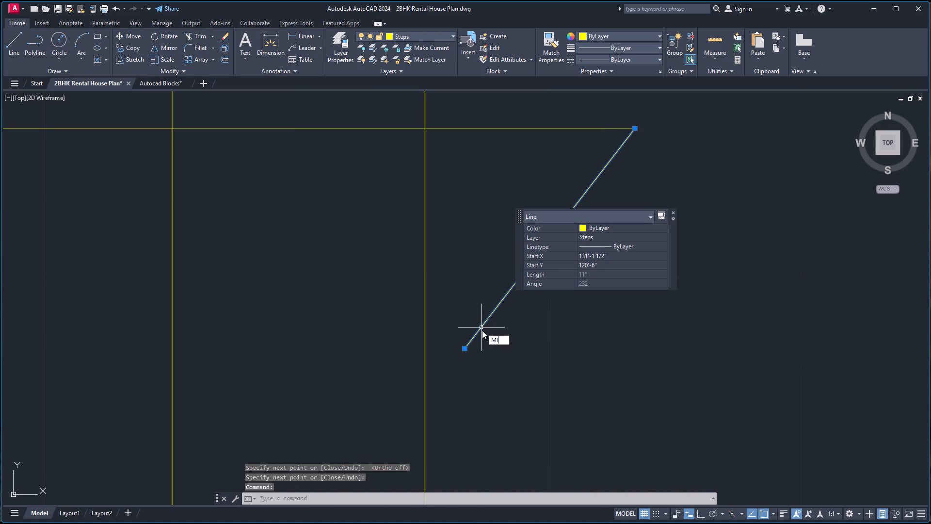
{"action": "key", "text": "Return"}
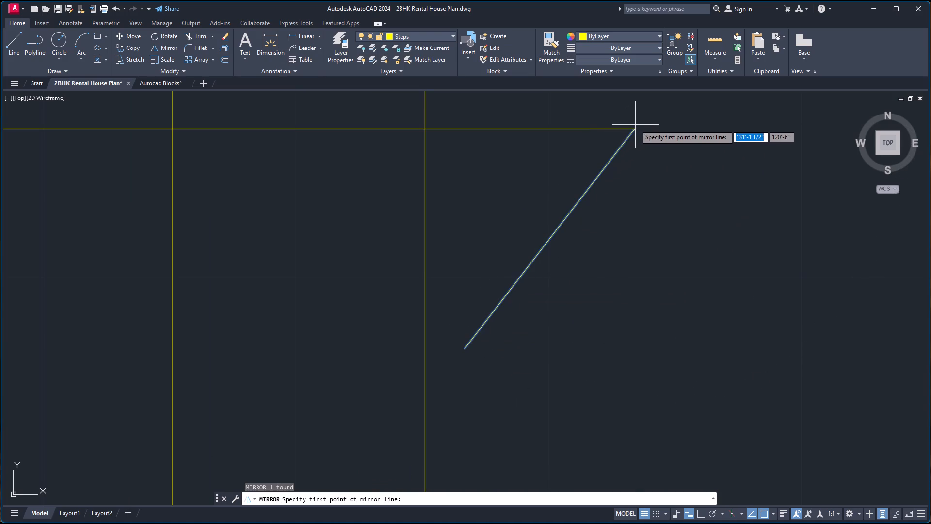
{"action": "left_click", "coordinate": [632, 131]}
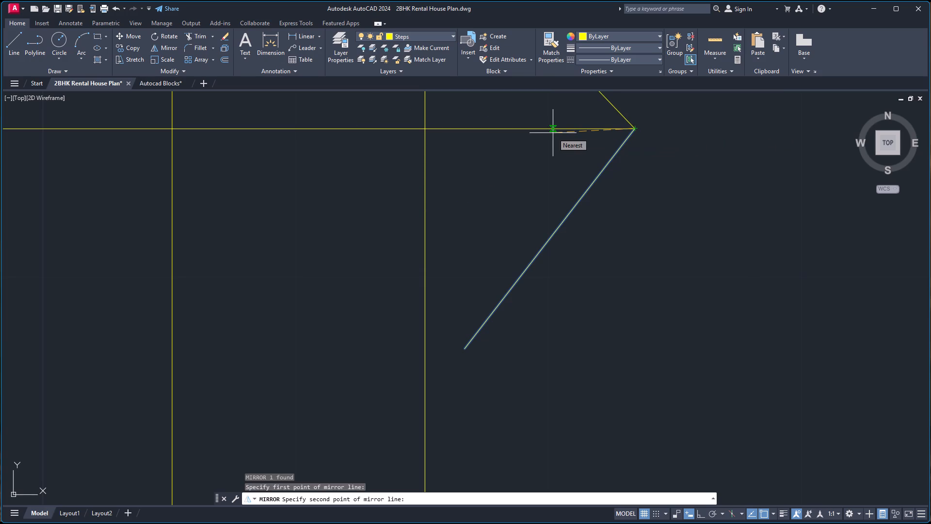
{"action": "key", "text": "F8"}
{"action": "left_click", "coordinate": [511, 131]}
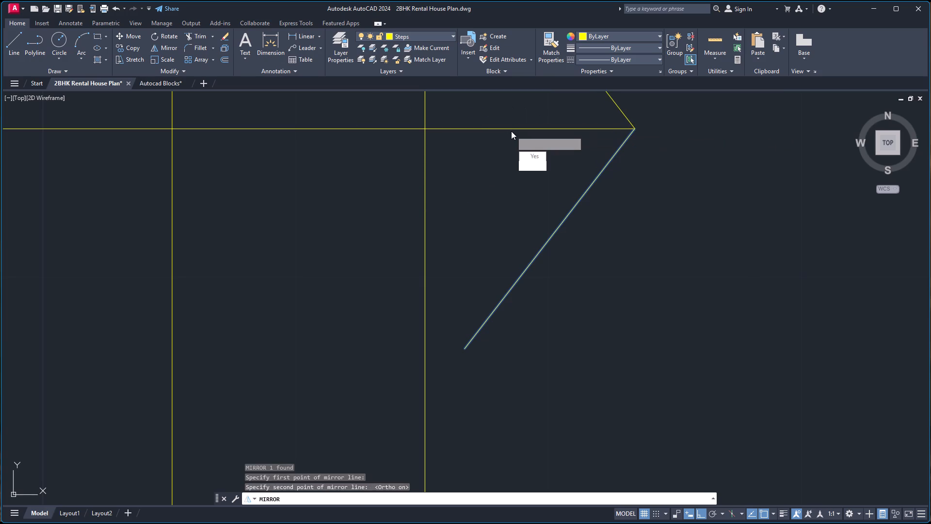
{"action": "left_click_drag", "start_coordinate": [530, 162], "coordinate": [511, 131]}
With Ortho on, stretch the lower stair direction line's east end about 1'-2 1/2'' east, past the last step.
{"action": "scroll", "coordinate": [517, 163], "scroll_direction": "down", "scroll_amount": 4}
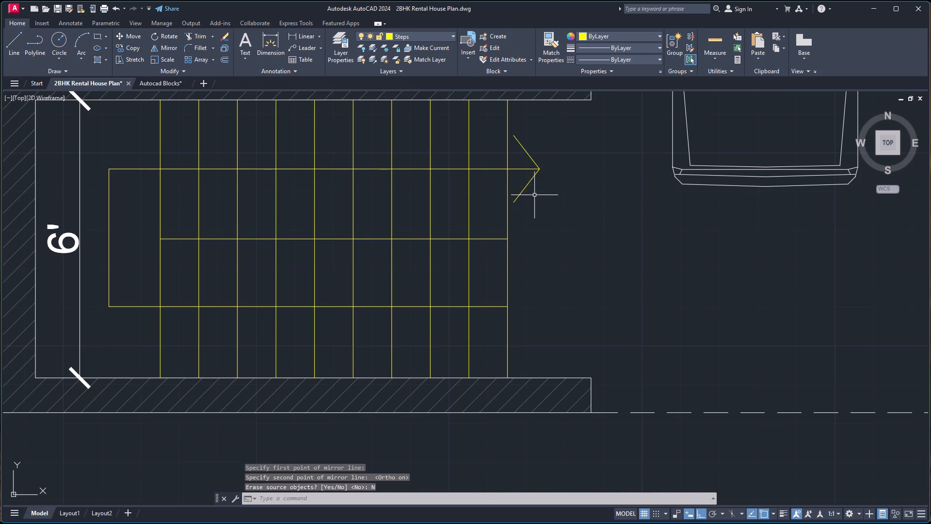
{"action": "scroll", "coordinate": [553, 199], "scroll_direction": "down", "scroll_amount": 1}
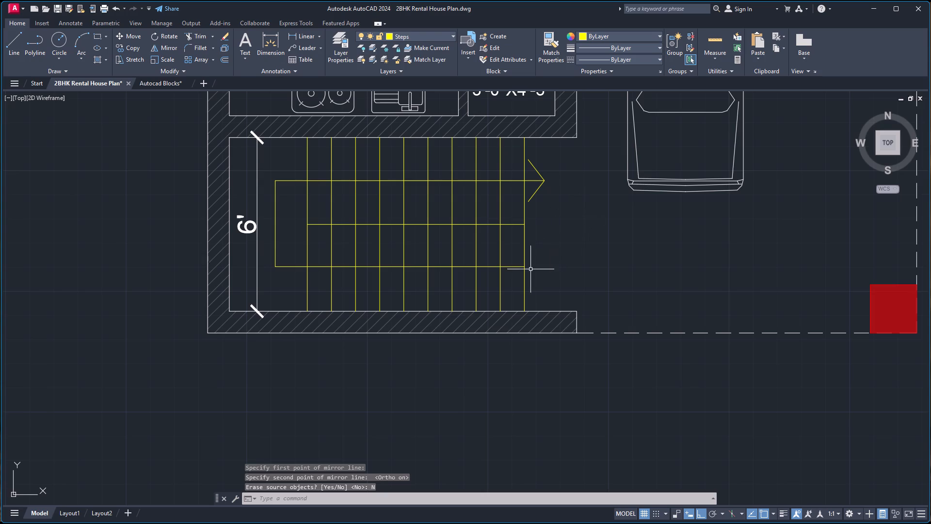
{"action": "left_click", "coordinate": [514, 267]}
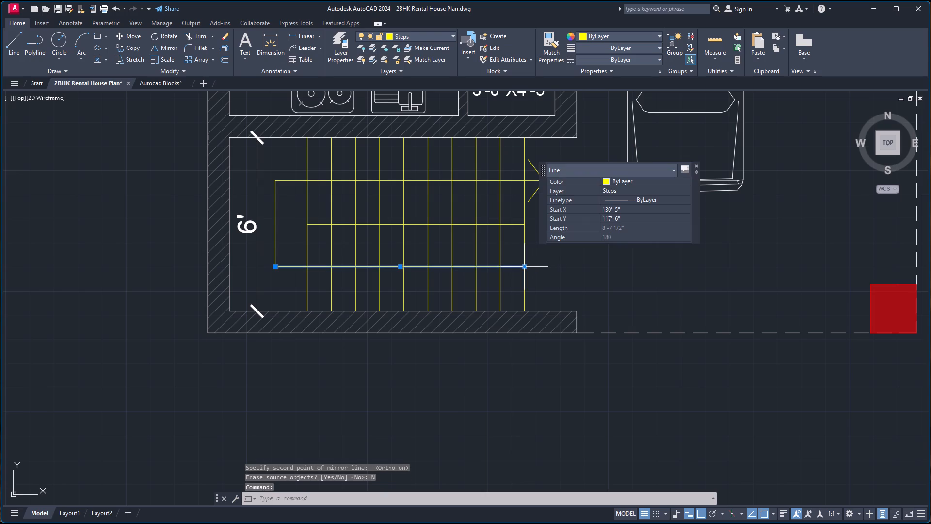
{"action": "left_click", "coordinate": [524, 268]}
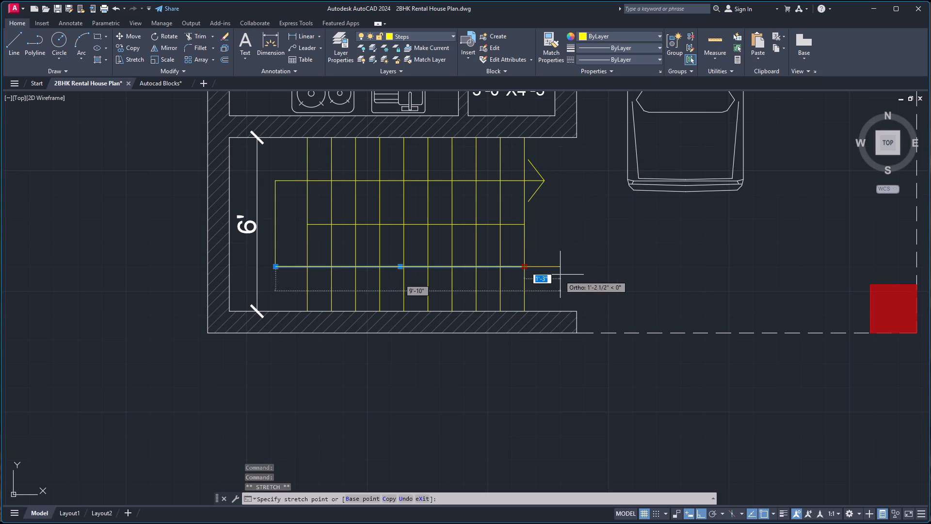
{"action": "left_click", "coordinate": [560, 275]}
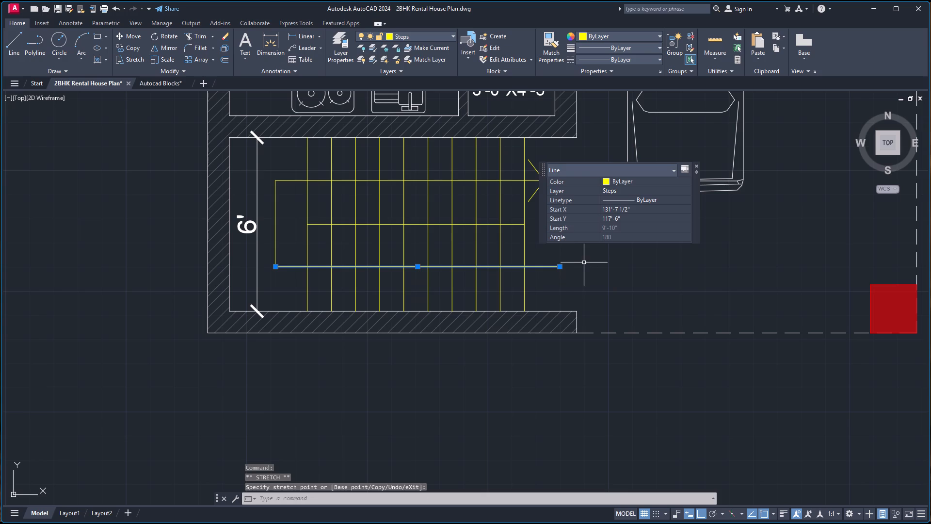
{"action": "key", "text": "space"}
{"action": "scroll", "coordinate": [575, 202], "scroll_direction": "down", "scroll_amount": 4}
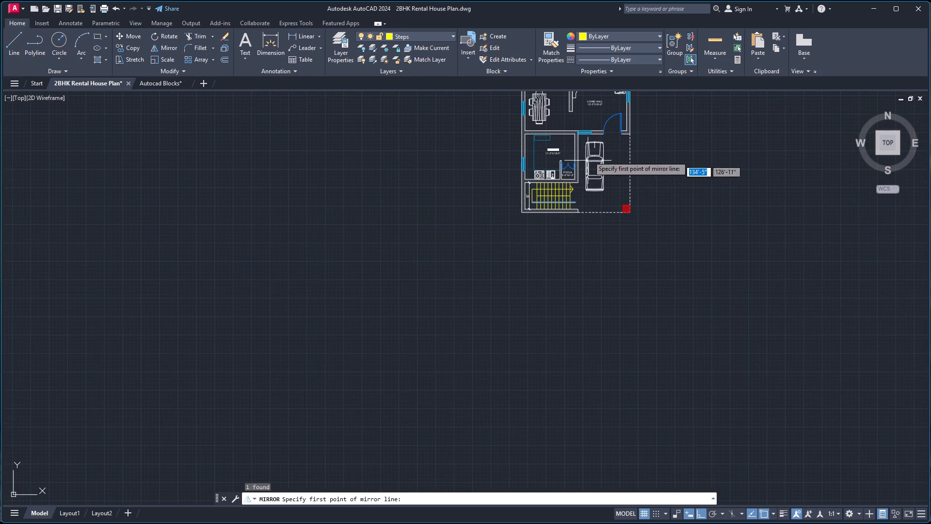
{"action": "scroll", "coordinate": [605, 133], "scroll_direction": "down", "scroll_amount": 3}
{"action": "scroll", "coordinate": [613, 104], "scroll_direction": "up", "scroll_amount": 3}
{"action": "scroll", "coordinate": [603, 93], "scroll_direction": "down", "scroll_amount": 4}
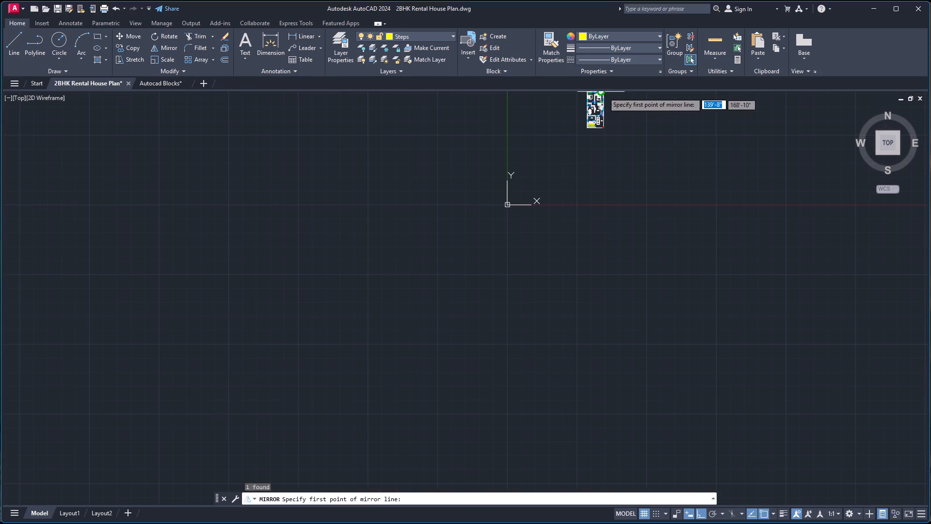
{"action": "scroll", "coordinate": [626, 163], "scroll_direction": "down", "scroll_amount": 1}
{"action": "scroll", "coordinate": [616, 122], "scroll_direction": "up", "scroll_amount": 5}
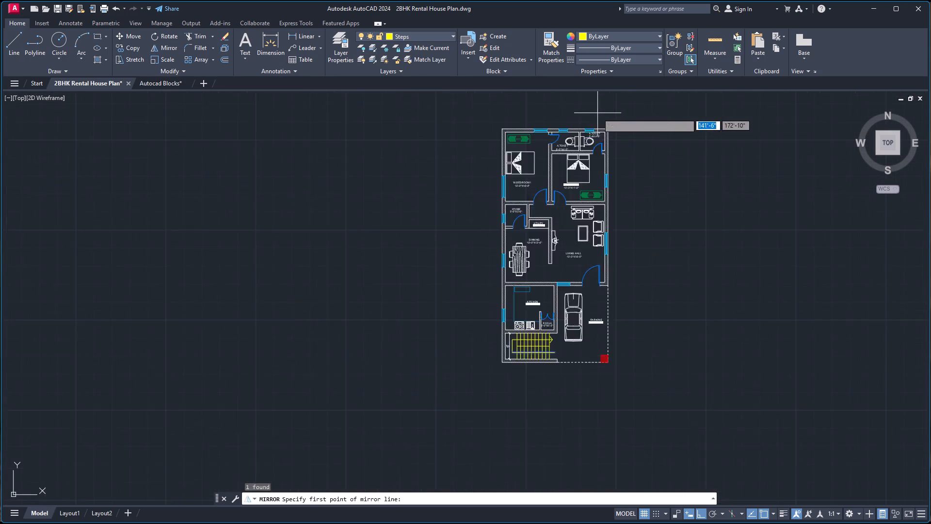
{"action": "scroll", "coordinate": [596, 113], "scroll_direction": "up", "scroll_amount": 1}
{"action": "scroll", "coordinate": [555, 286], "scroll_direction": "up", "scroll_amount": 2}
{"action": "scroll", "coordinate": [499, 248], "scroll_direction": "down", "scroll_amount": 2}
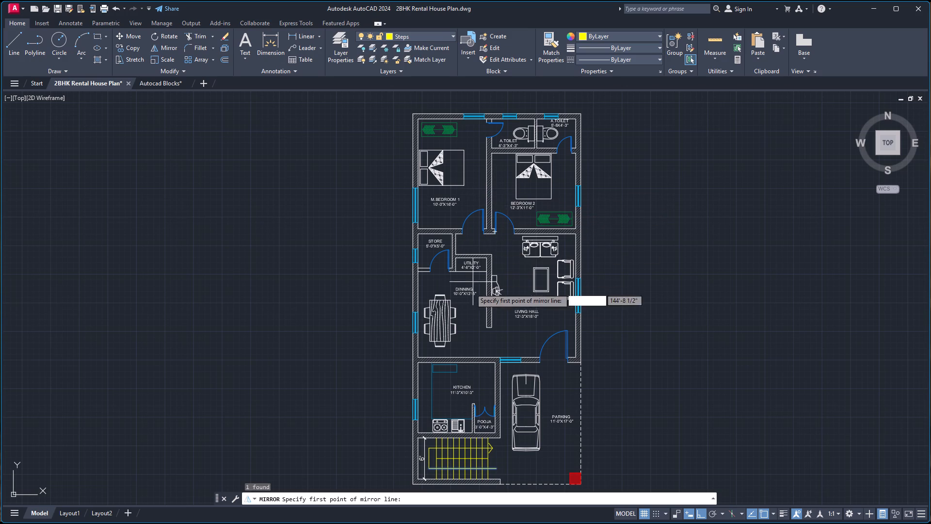
Make layer 0 the current layer.
{"action": "left_click", "coordinate": [63, 24]}
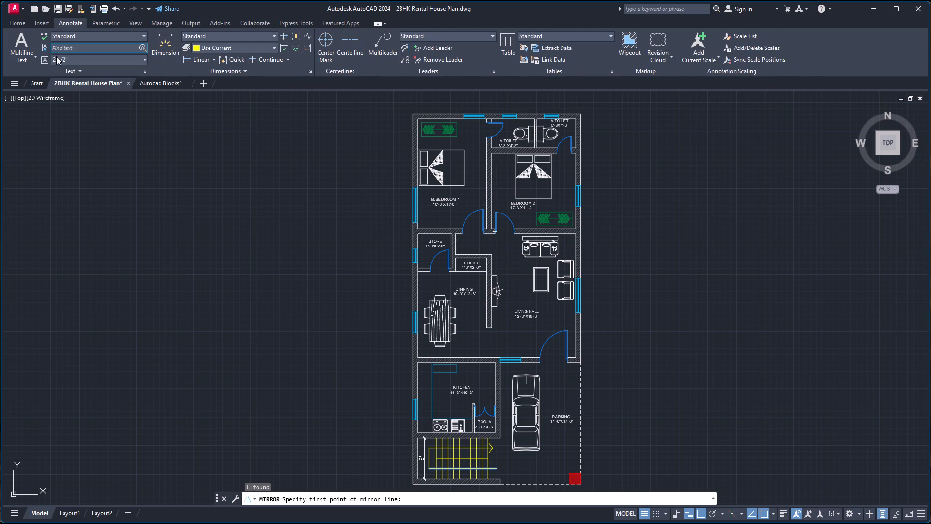
{"action": "left_click", "coordinate": [18, 22]}
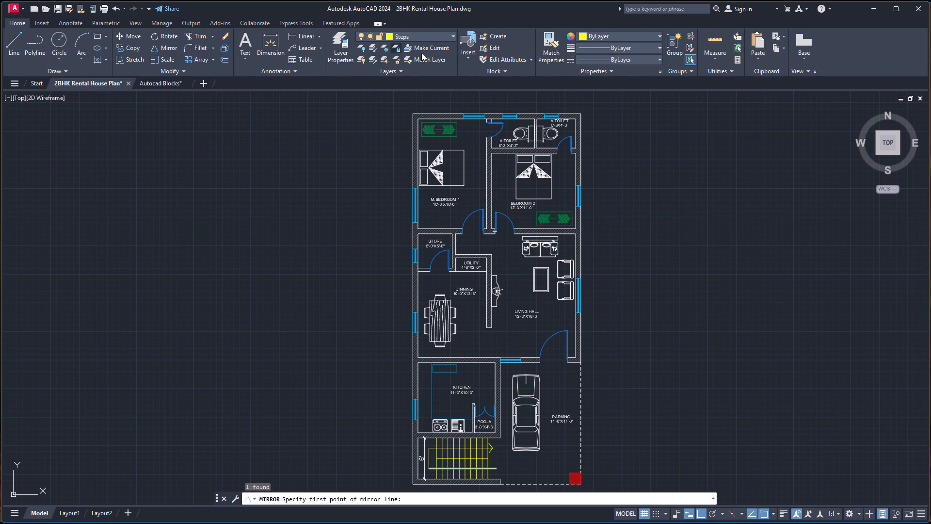
{"action": "left_click", "coordinate": [429, 40]}
{"action": "left_click", "coordinate": [420, 50]}
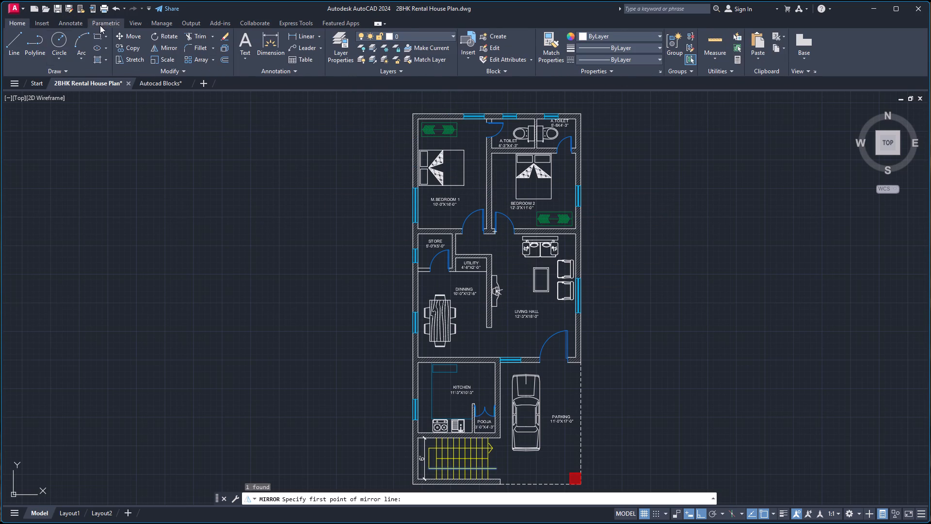
Add single-line text "D1" with height 6'' and rotation 0 at the toilet door off M.BEDROOM 1.
{"action": "left_click", "coordinate": [73, 23]}
{"action": "left_click", "coordinate": [26, 56]}
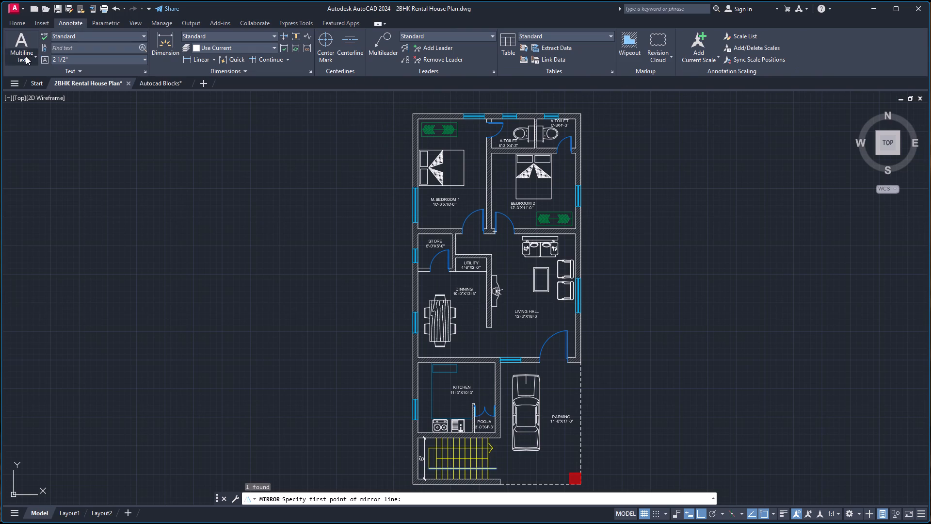
{"action": "left_click", "coordinate": [20, 42]}
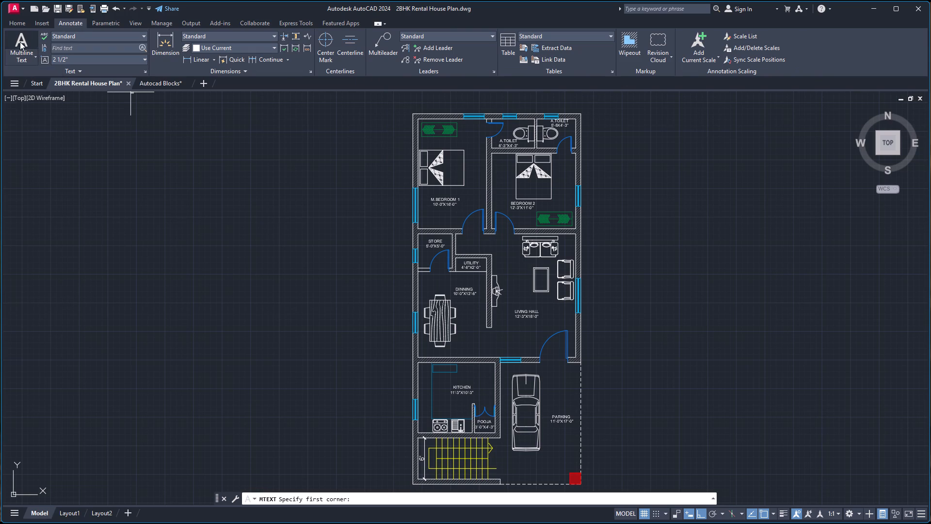
{"action": "left_click", "coordinate": [11, 58]}
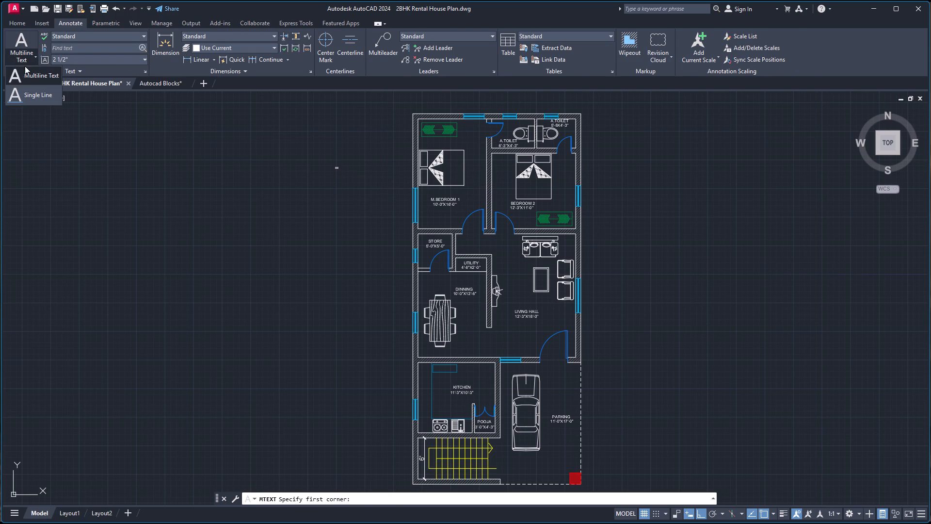
{"action": "left_click", "coordinate": [33, 96]}
{"action": "scroll", "coordinate": [481, 131], "scroll_direction": "up", "scroll_amount": 2}
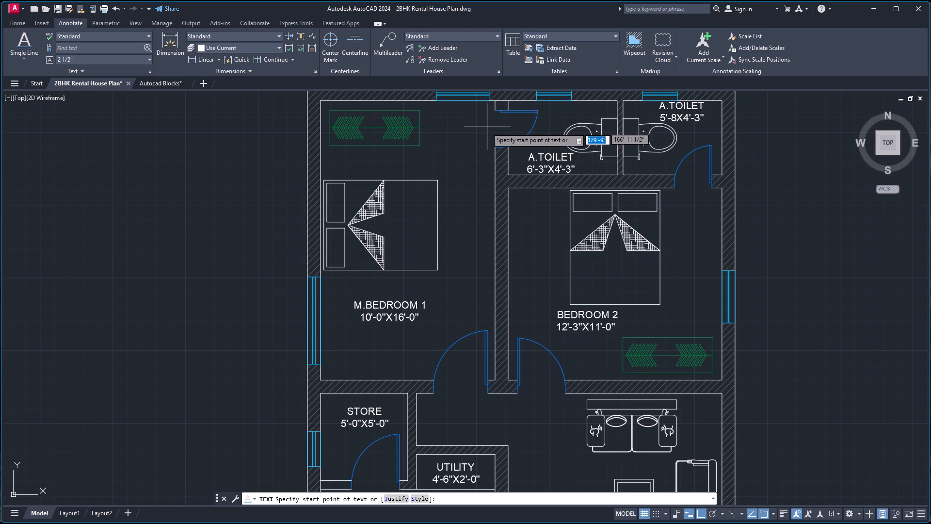
{"action": "left_click", "coordinate": [489, 119]}
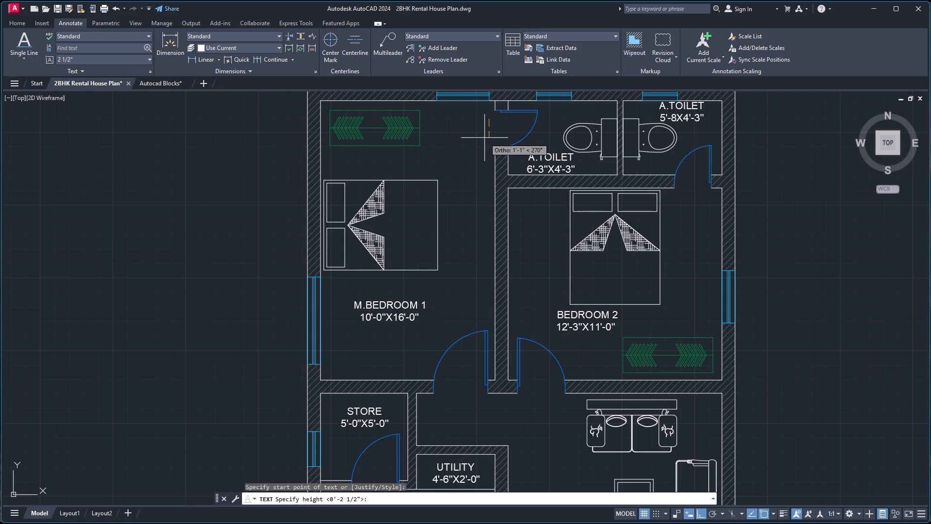
{"action": "key", "text": "6"}
{"action": "key", "text": "Return"}
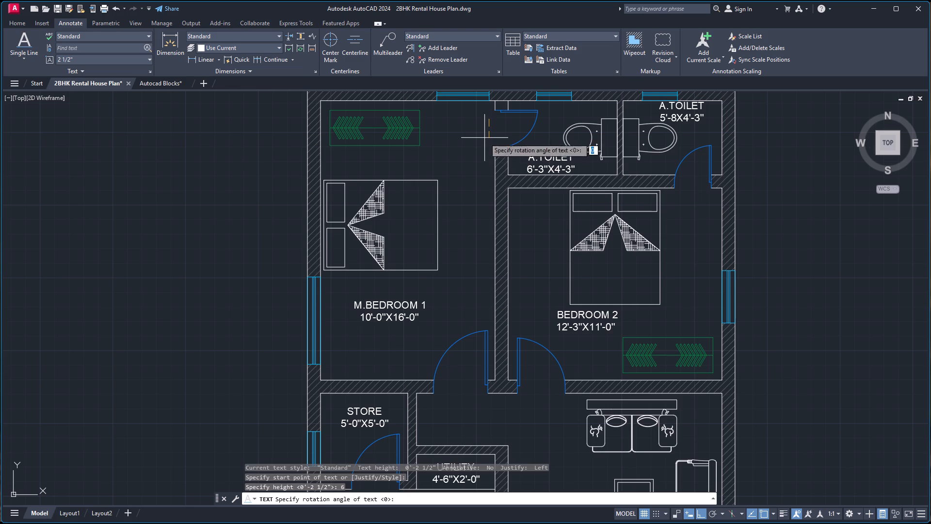
{"action": "key", "text": "Return"}
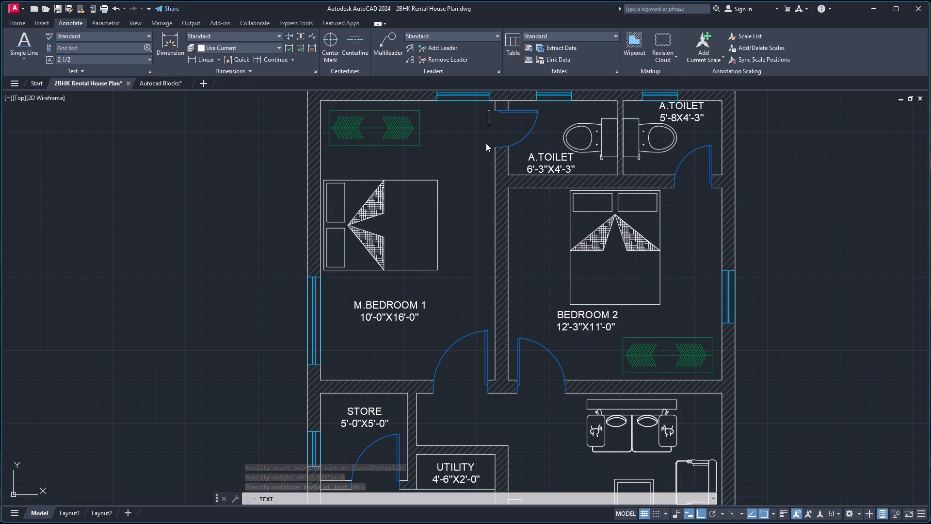
{"action": "type", "text": "D1"}
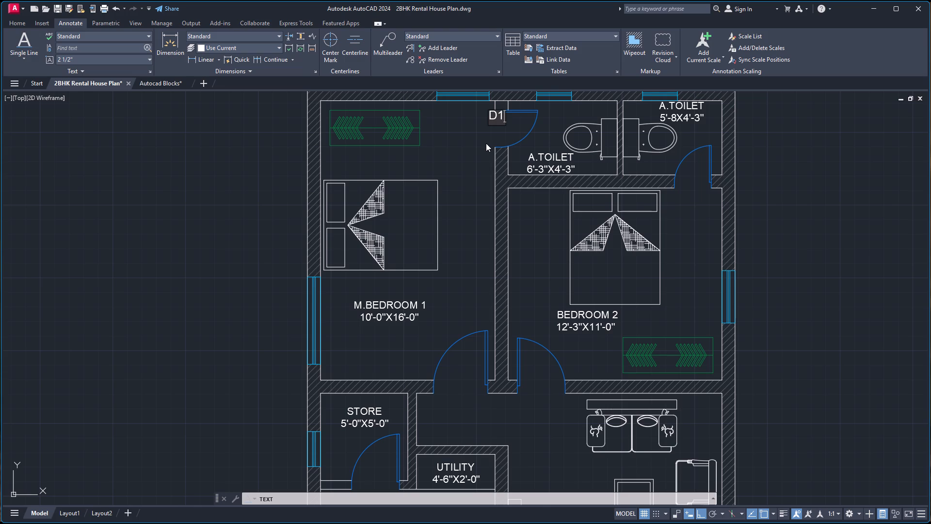
{"action": "left_click", "coordinate": [460, 154]}
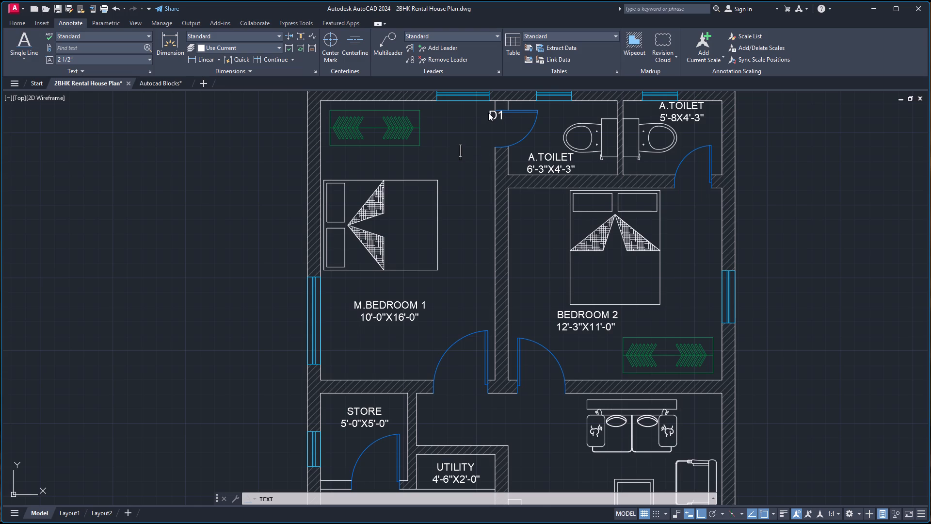
{"action": "key", "text": "Escape"}
Move the D1 label straight south so it sits mid-height in the toilet door opening off M.BEDROOM 1.
{"action": "left_click", "coordinate": [490, 116]}
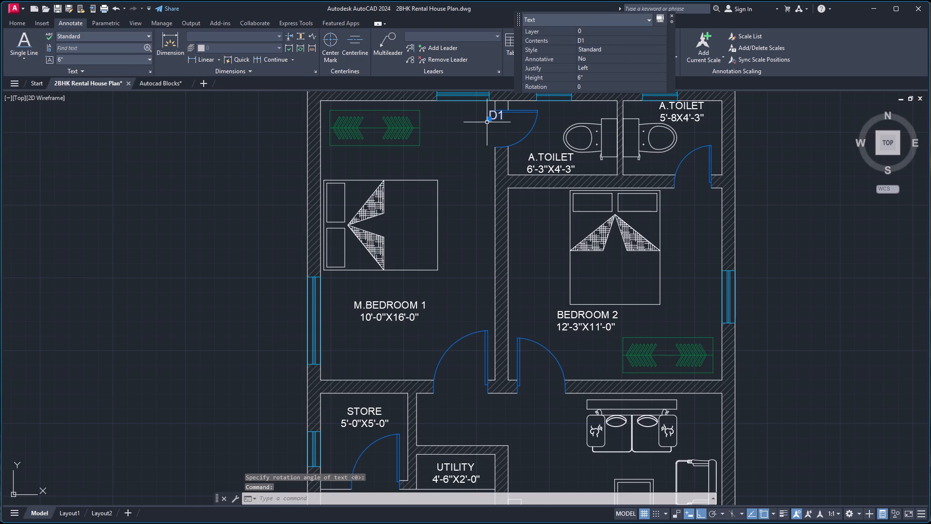
{"action": "left_click", "coordinate": [489, 120]}
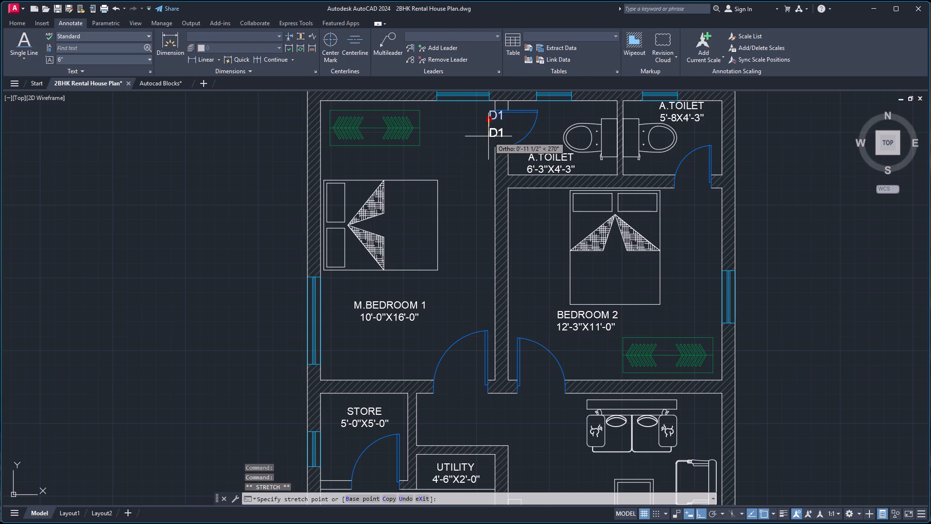
{"action": "left_click", "coordinate": [488, 133]}
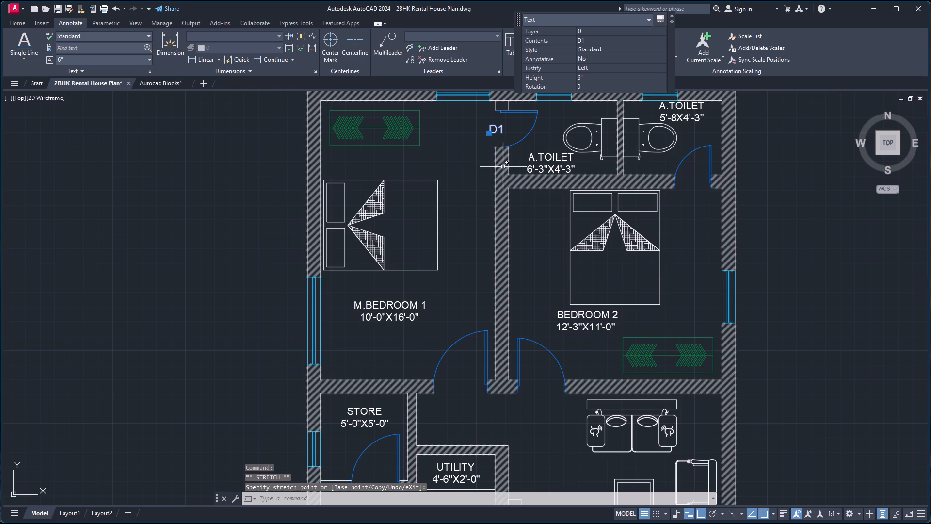
Copy the D1 label to BEDROOM 2's toilet door and to the entrance doors of M.BEDROOM 1 and BEDROOM 2.
{"action": "key", "text": "ctrl+c"}
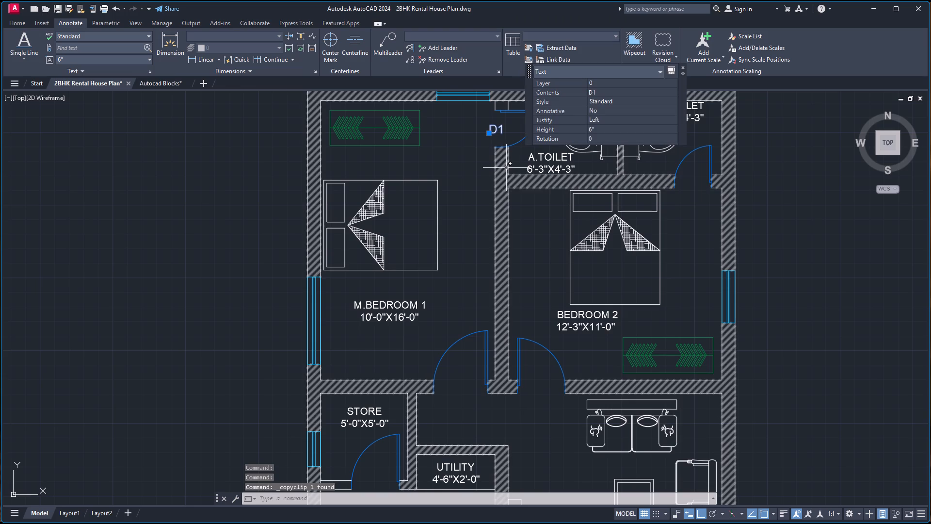
{"action": "left_click", "coordinate": [683, 68]}
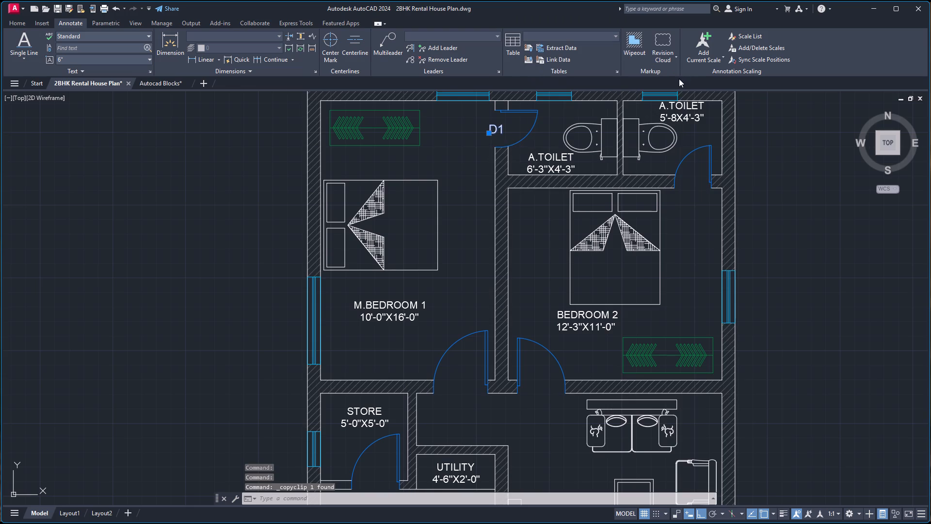
{"action": "key", "text": "ctrl+v"}
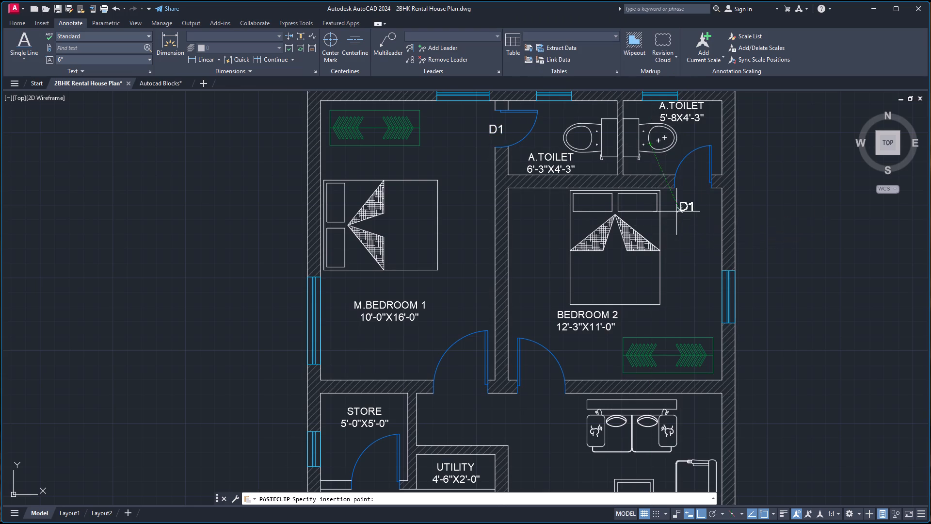
{"action": "left_click", "coordinate": [685, 189]}
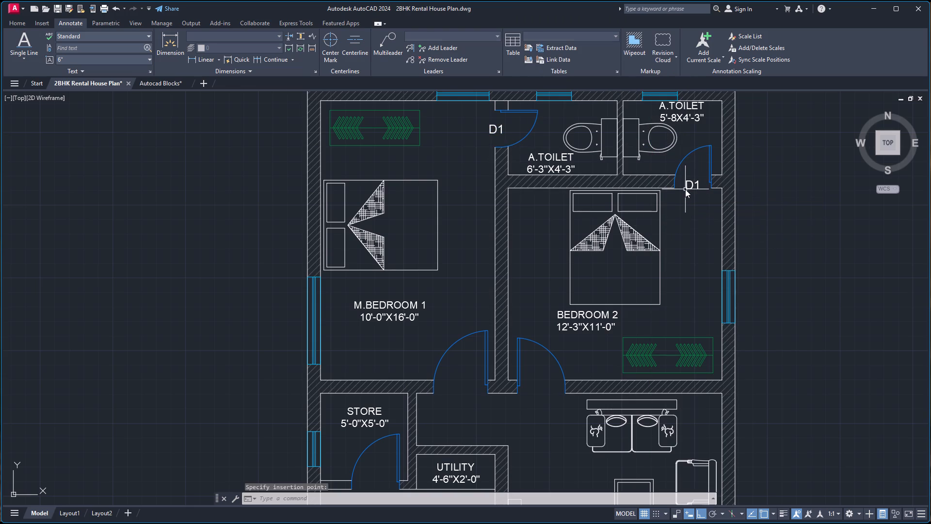
{"action": "key", "text": "ctrl+v"}
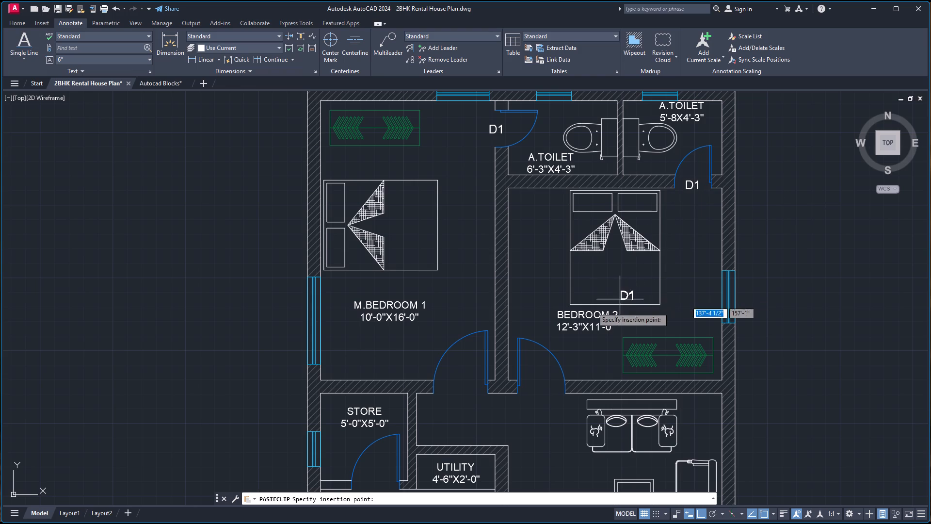
{"action": "left_click", "coordinate": [450, 392]}
{"action": "key", "text": "ctrl+v"}
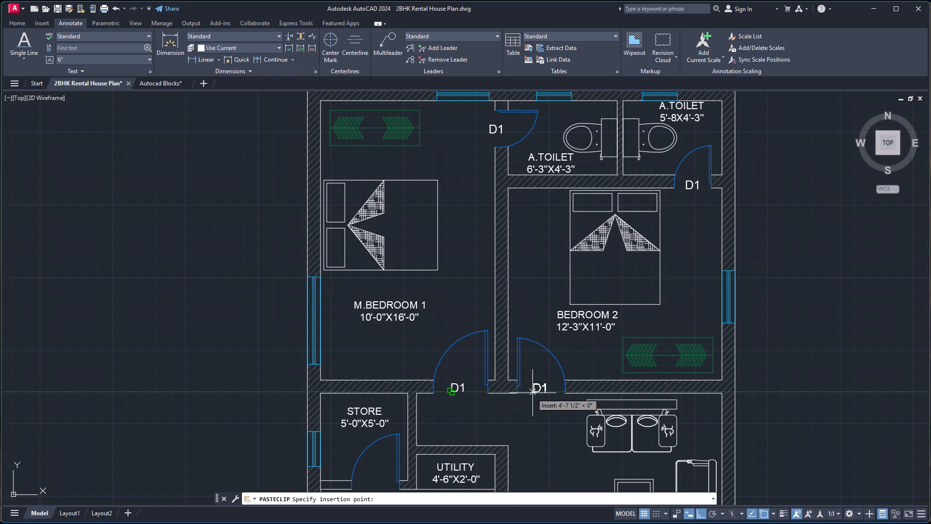
{"action": "left_click", "coordinate": [532, 393]}
Paste the D1 label at the STORE door and at the LIVING HALL's entrance door beside the parking area.
{"action": "key", "text": "ctrl+v"}
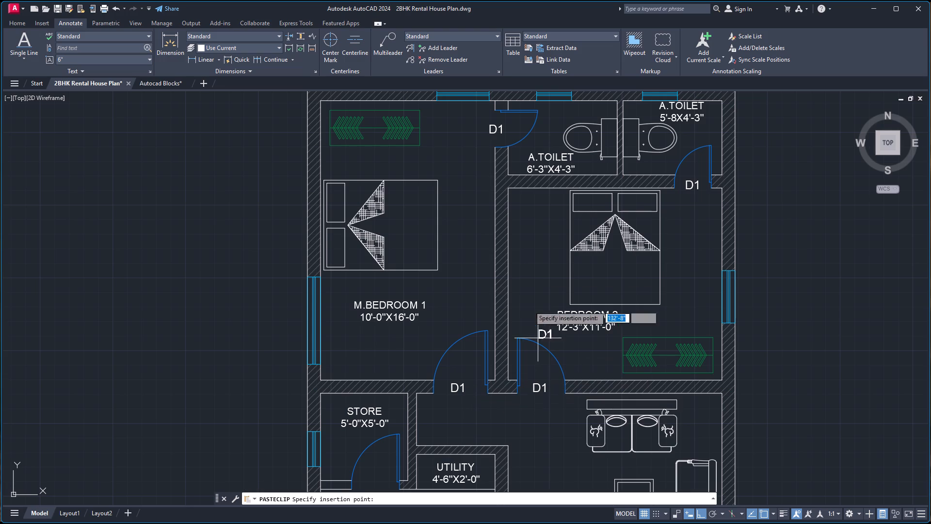
{"action": "scroll", "coordinate": [542, 365], "scroll_direction": "down", "scroll_amount": 3}
{"action": "scroll", "coordinate": [494, 412], "scroll_direction": "up", "scroll_amount": 3}
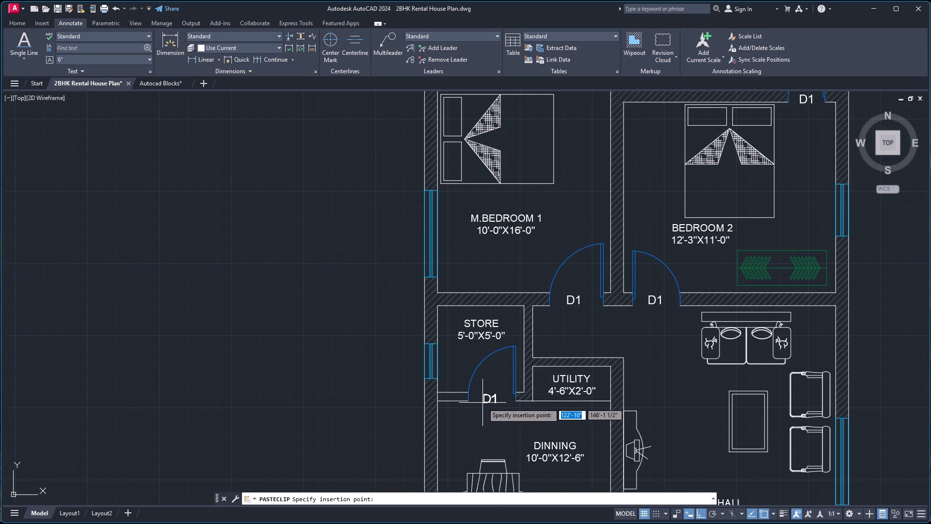
{"action": "left_click", "coordinate": [482, 403]}
{"action": "key", "text": "ctrl+v"}
{"action": "scroll", "coordinate": [577, 319], "scroll_direction": "down", "scroll_amount": 3}
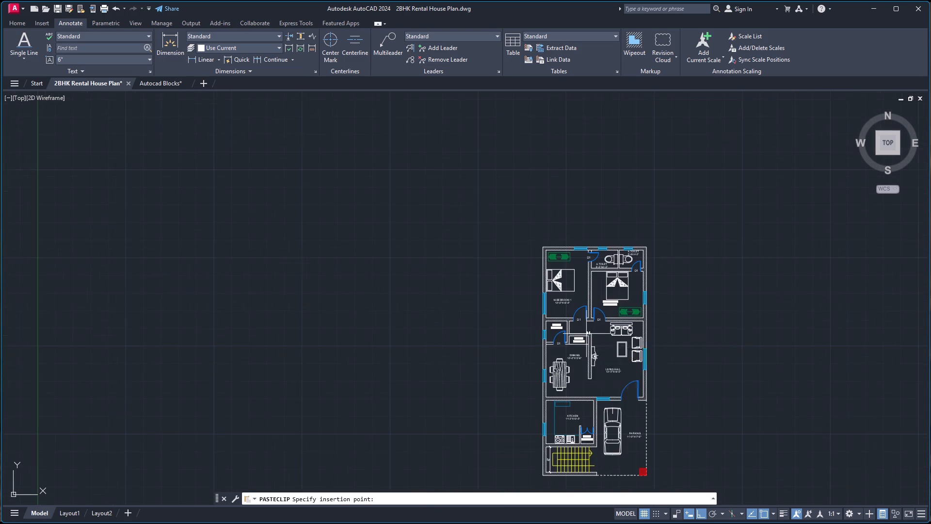
{"action": "scroll", "coordinate": [613, 399], "scroll_direction": "up", "scroll_amount": 4}
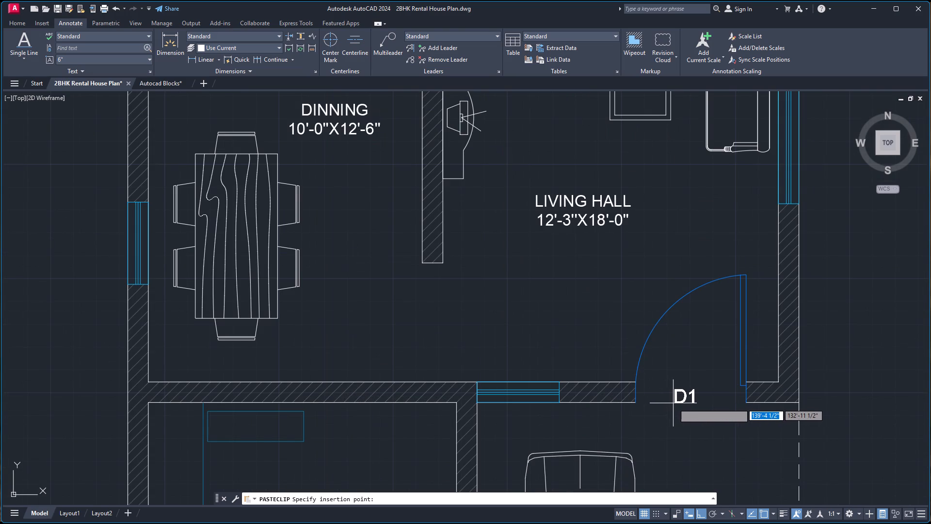
{"action": "left_click", "coordinate": [674, 404]}
{"action": "scroll", "coordinate": [658, 255], "scroll_direction": "down", "scroll_amount": 1}
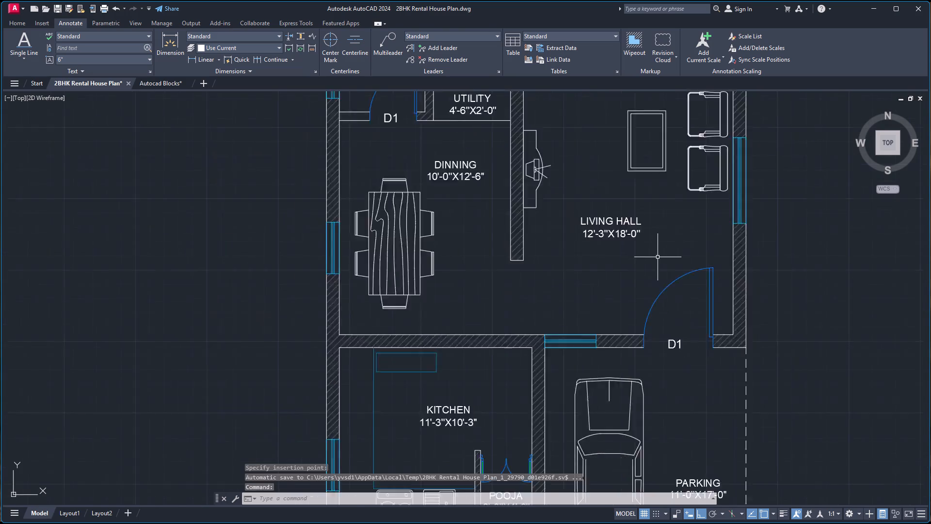
Change the door labels at the M.BEDROOM 1 and BEDROOM 2 entrance doors to "D".
{"action": "scroll", "coordinate": [658, 260], "scroll_direction": "down", "scroll_amount": 2}
{"action": "scroll", "coordinate": [651, 160], "scroll_direction": "up", "scroll_amount": 2}
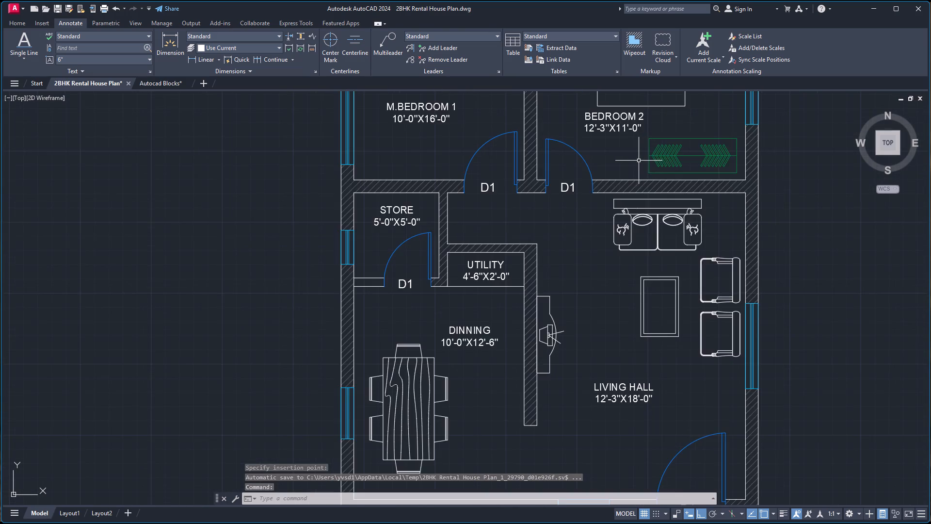
{"action": "scroll", "coordinate": [635, 163], "scroll_direction": "down", "scroll_amount": 2}
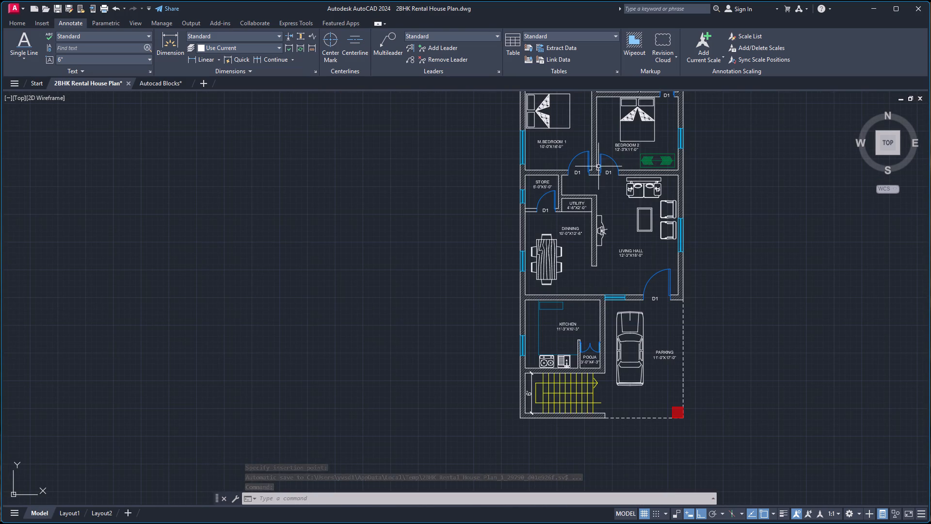
{"action": "double_click", "coordinate": [576, 173]}
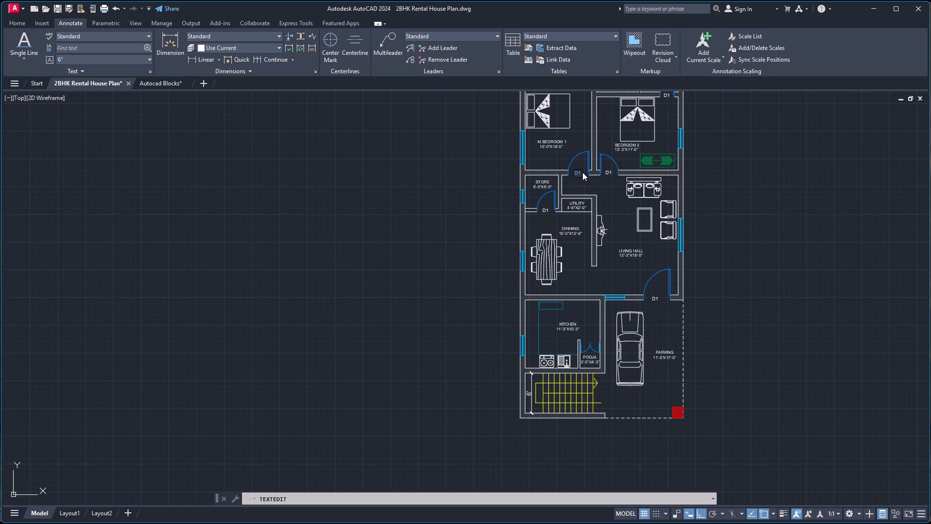
{"action": "key", "text": "d"}
{"action": "left_click", "coordinate": [626, 222]}
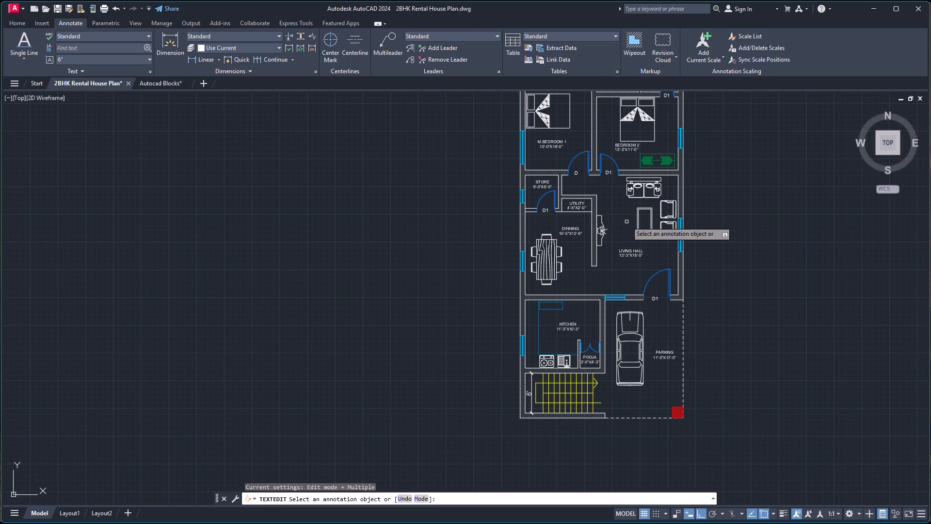
{"action": "double_click", "coordinate": [610, 172]}
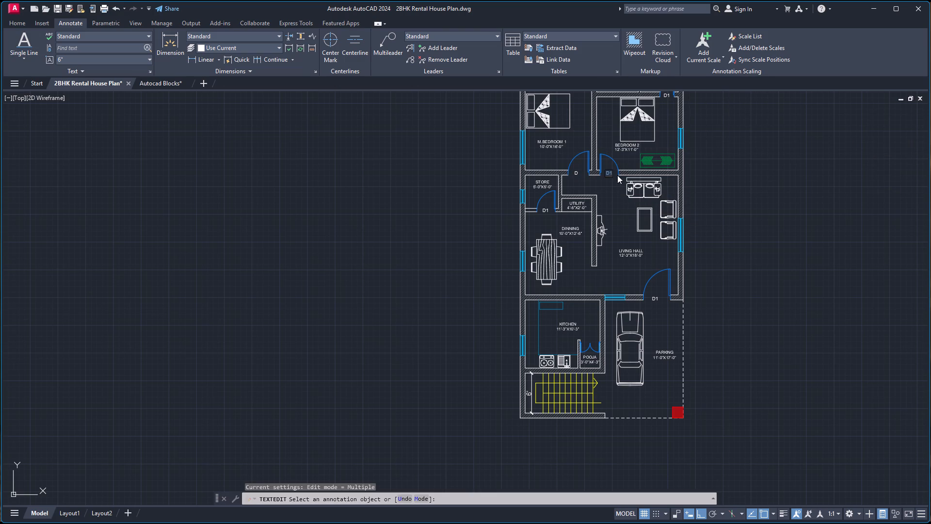
{"action": "key", "text": "d"}
{"action": "left_click", "coordinate": [620, 212]}
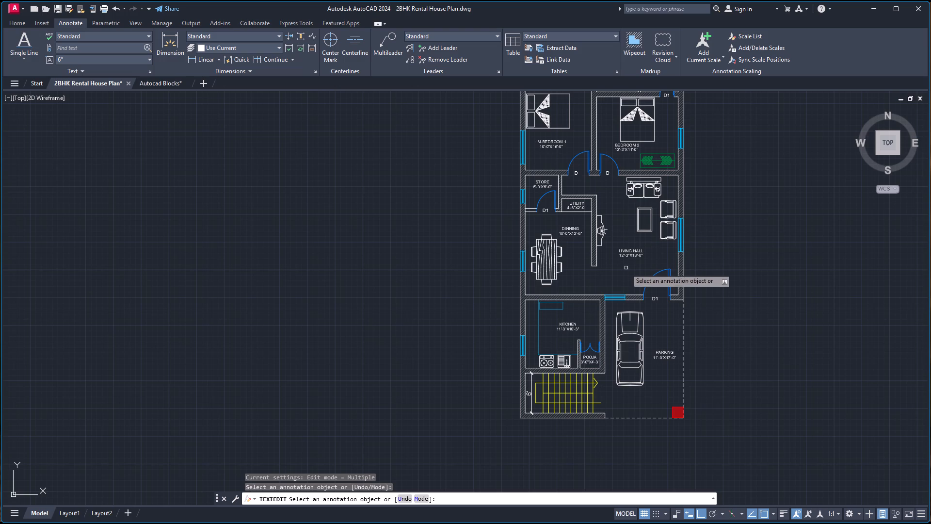
Change the door label at the LIVING HALL's entrance beside the parking area to "MD".
{"action": "double_click", "coordinate": [655, 298]}
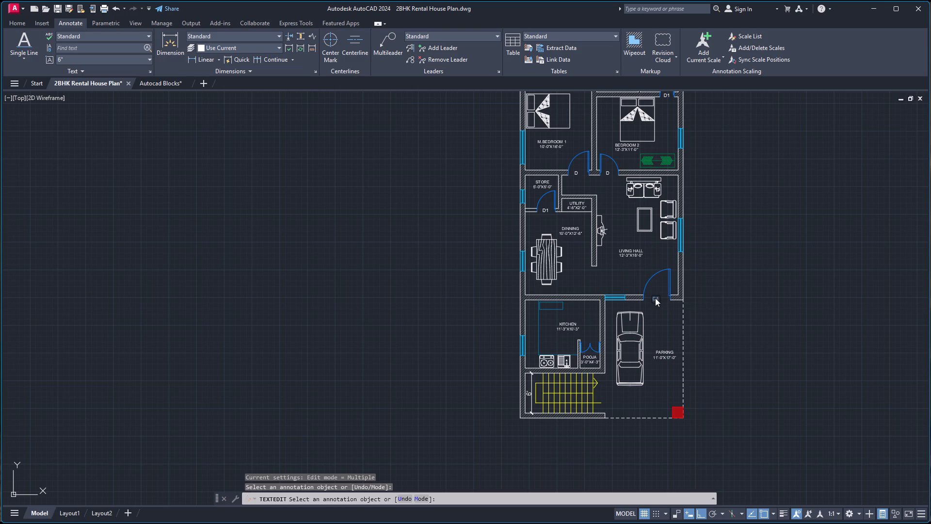
{"action": "type", "text": "MD"}
{"action": "left_click", "coordinate": [668, 315]}
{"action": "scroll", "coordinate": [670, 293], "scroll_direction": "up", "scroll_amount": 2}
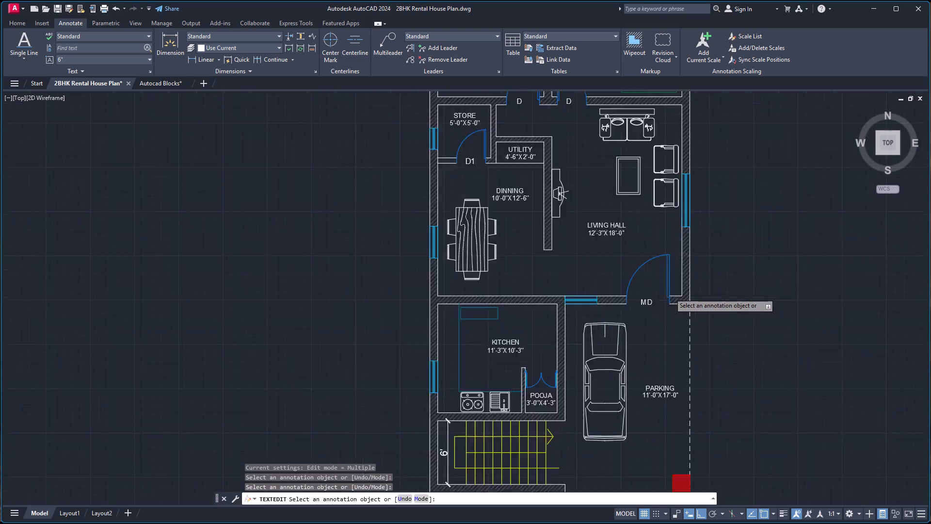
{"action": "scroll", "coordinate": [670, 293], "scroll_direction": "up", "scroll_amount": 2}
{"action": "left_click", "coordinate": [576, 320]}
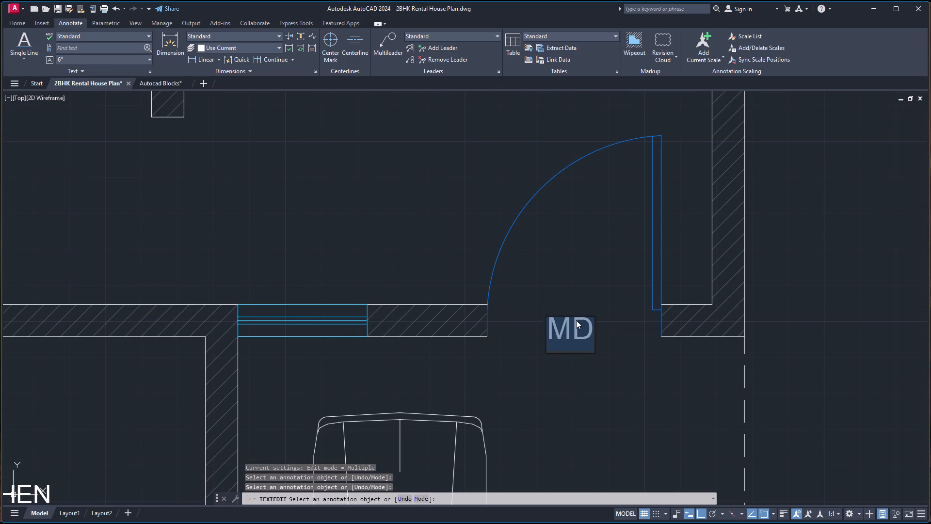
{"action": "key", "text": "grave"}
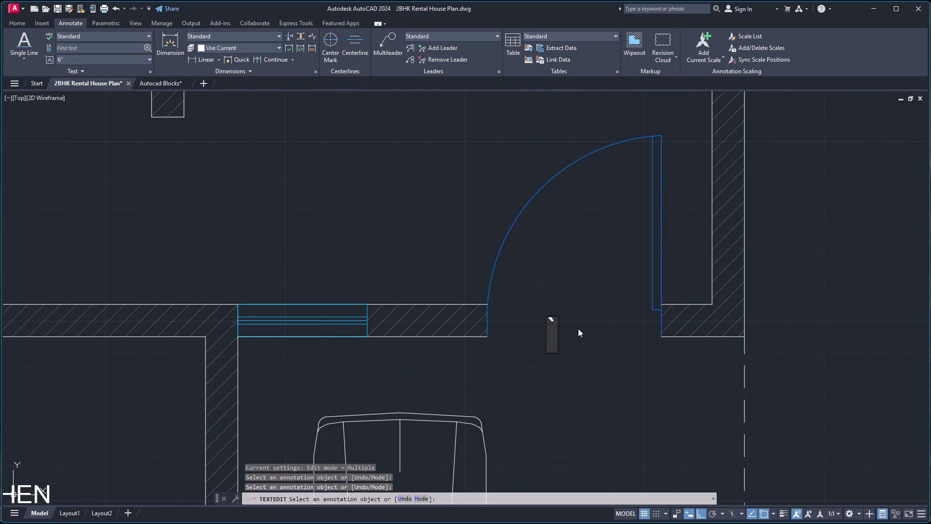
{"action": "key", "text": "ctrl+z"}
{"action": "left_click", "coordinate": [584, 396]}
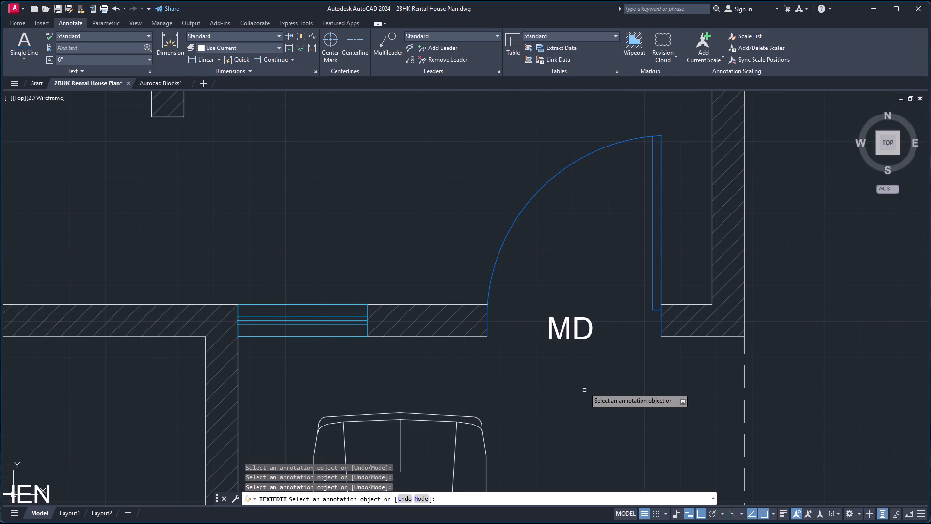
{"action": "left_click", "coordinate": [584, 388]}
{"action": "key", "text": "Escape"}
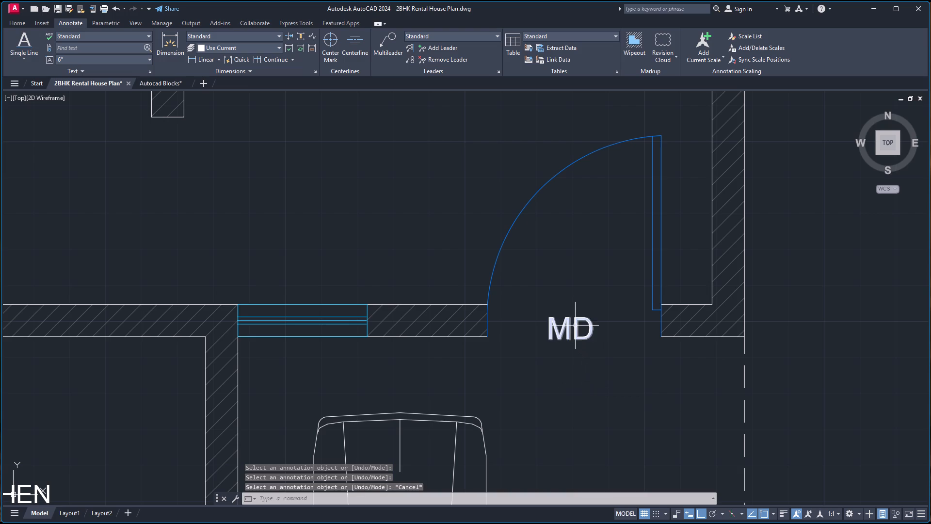
Set the text height of the MD label at the LIVING HALL entrance to 8".
{"action": "left_click", "coordinate": [575, 326]}
{"action": "left_click", "coordinate": [675, 286]}
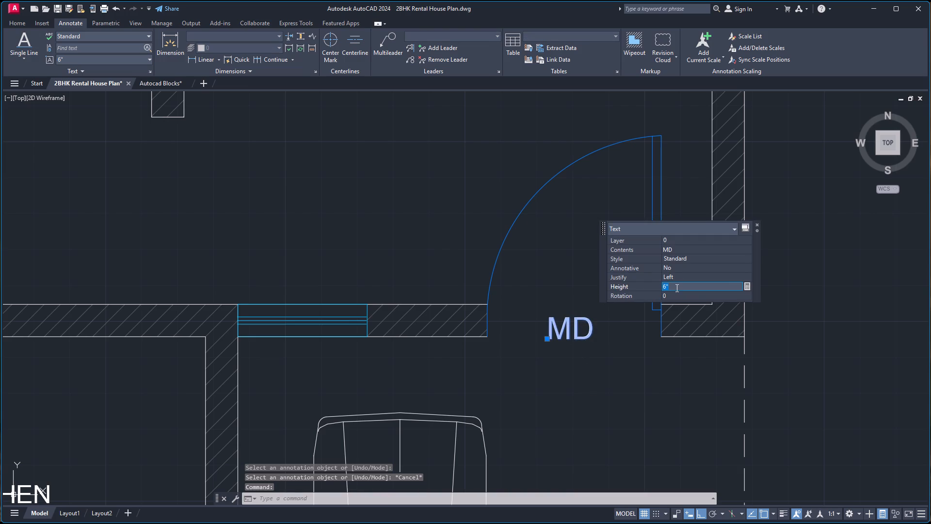
{"action": "key", "text": "8"}
{"action": "key", "text": "Return"}
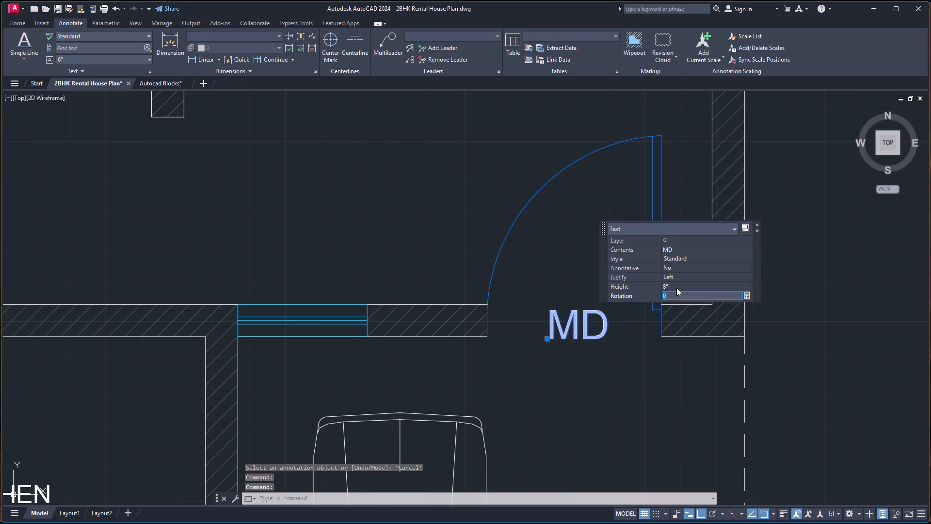
{"action": "key", "text": "Escape"}
{"action": "left_click", "coordinate": [755, 225]}
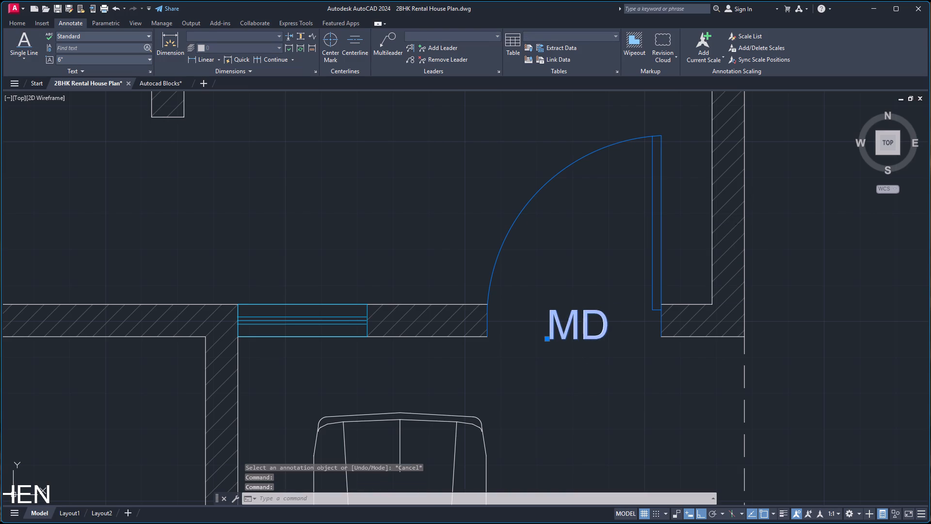
{"action": "key", "text": "Escape"}
Set the text height of the D label at M.BEDROOM 1's entrance door to 8".
{"action": "scroll", "coordinate": [586, 259], "scroll_direction": "down", "scroll_amount": 3}
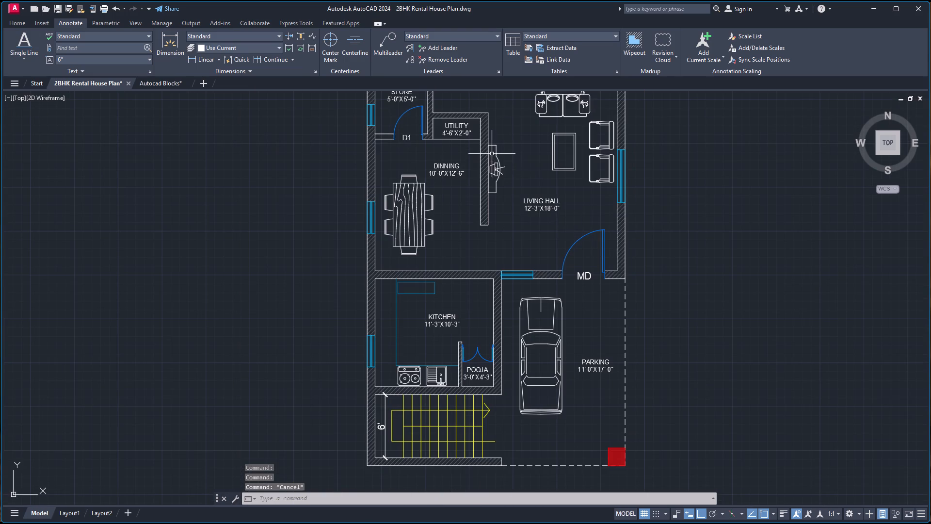
{"action": "scroll", "coordinate": [494, 153], "scroll_direction": "down", "scroll_amount": 1}
{"action": "scroll", "coordinate": [472, 99], "scroll_direction": "down", "scroll_amount": 2}
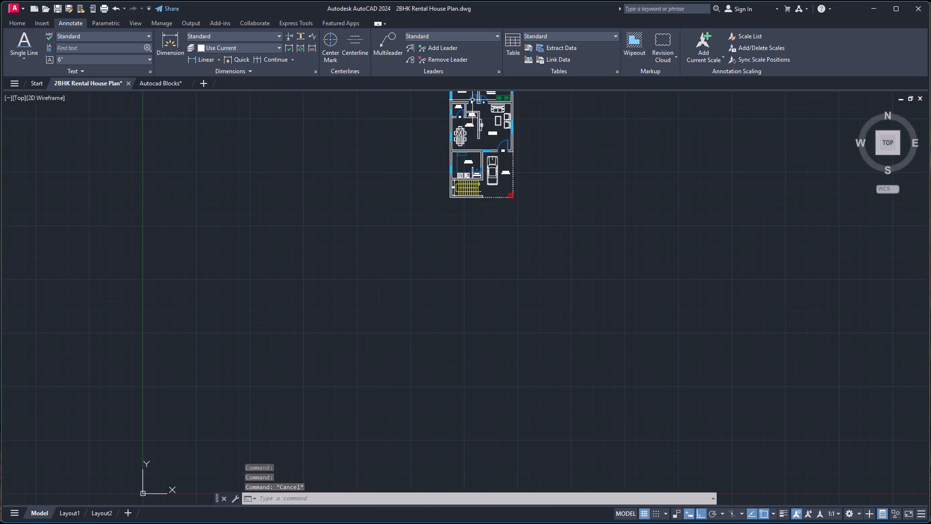
{"action": "scroll", "coordinate": [473, 92], "scroll_direction": "up", "scroll_amount": 5}
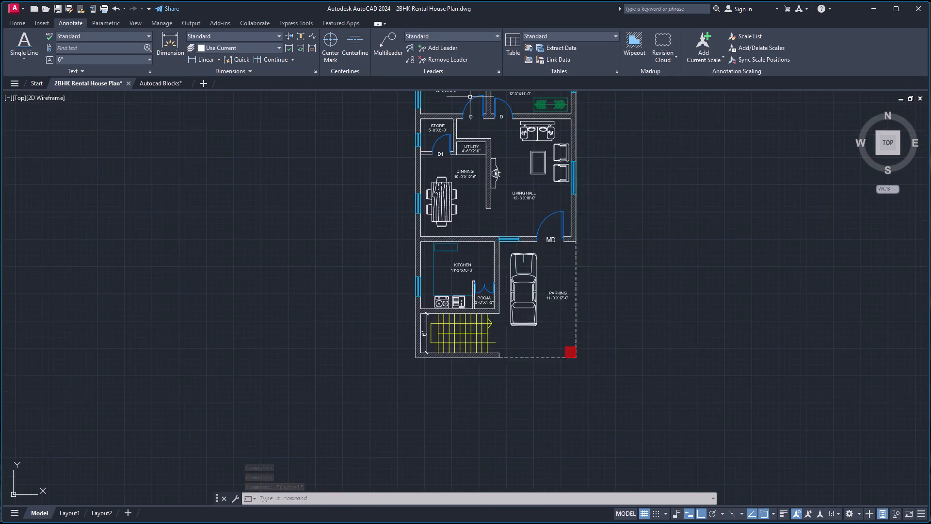
{"action": "scroll", "coordinate": [470, 97], "scroll_direction": "up", "scroll_amount": 2}
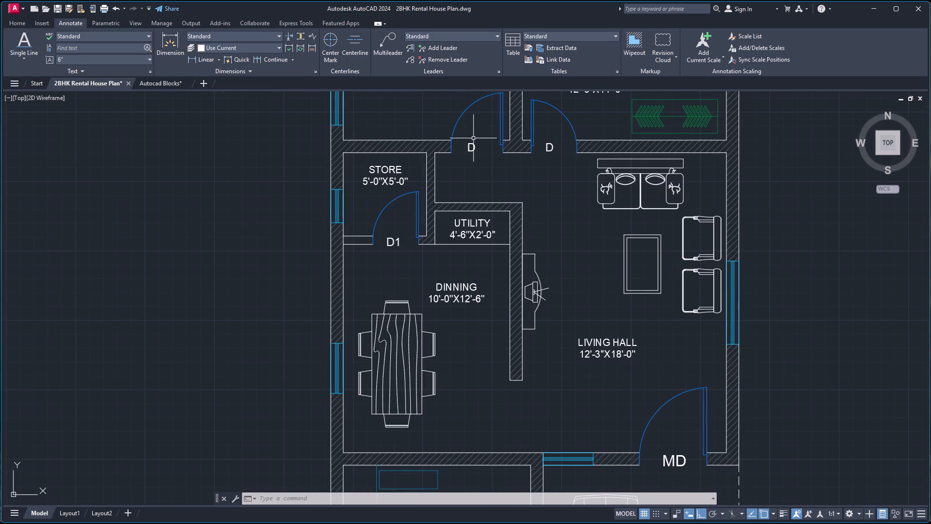
{"action": "left_click", "coordinate": [472, 143]}
{"action": "left_click", "coordinate": [572, 104]}
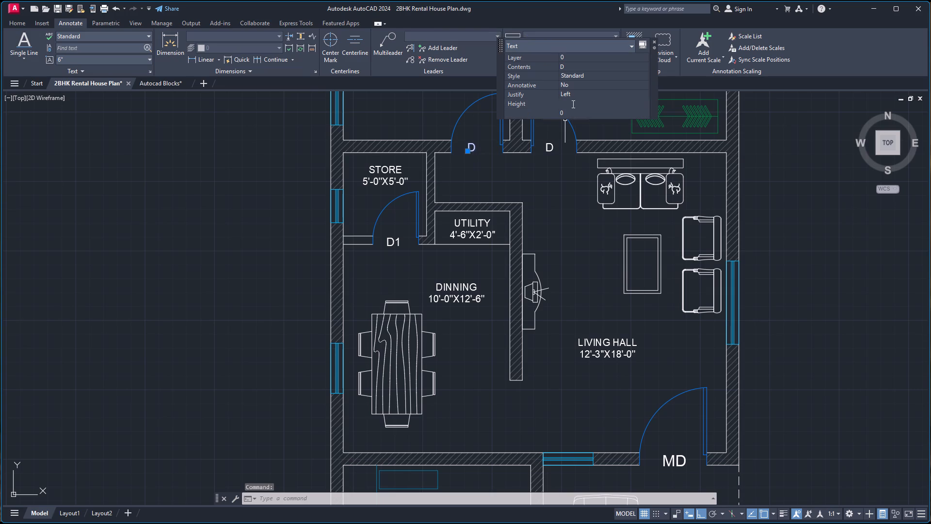
{"action": "key", "text": "8"}
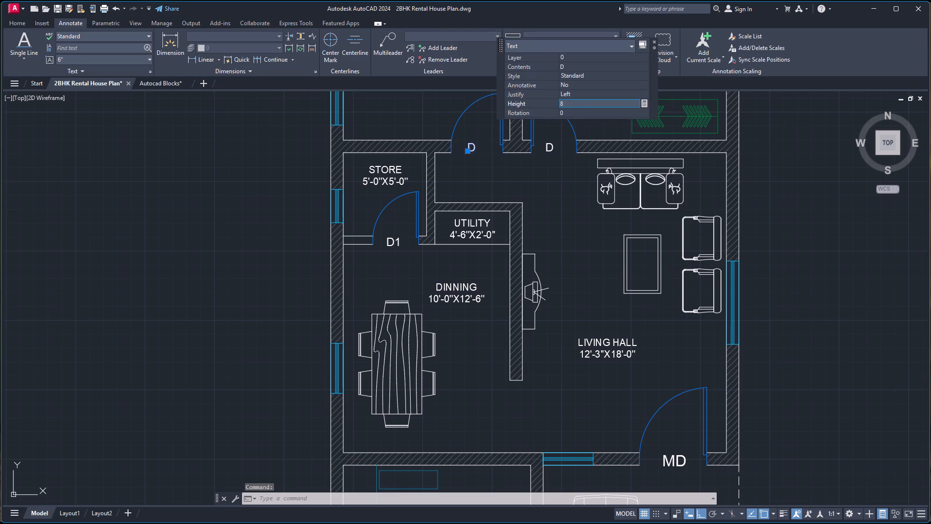
{"action": "key", "text": "Return"}
{"action": "key", "text": "Escape"}
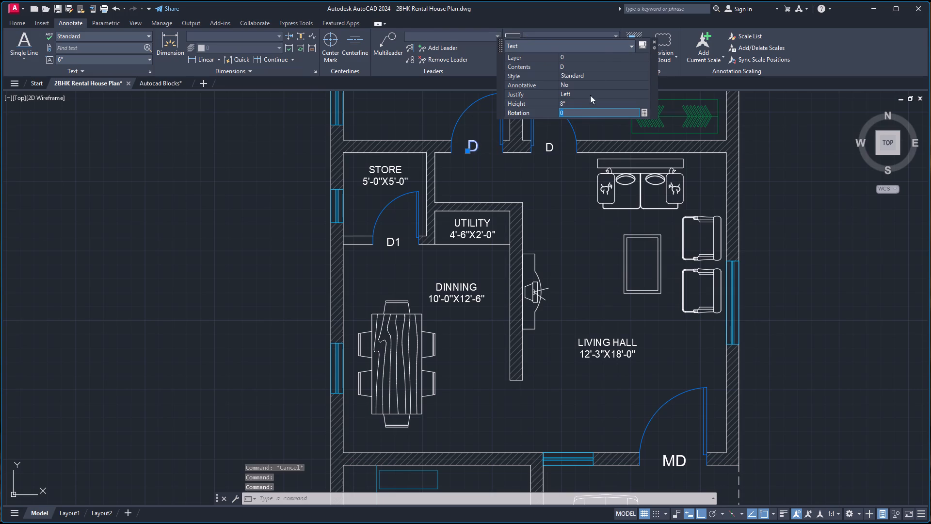
{"action": "left_click", "coordinate": [653, 40]}
{"action": "left_click", "coordinate": [654, 43]}
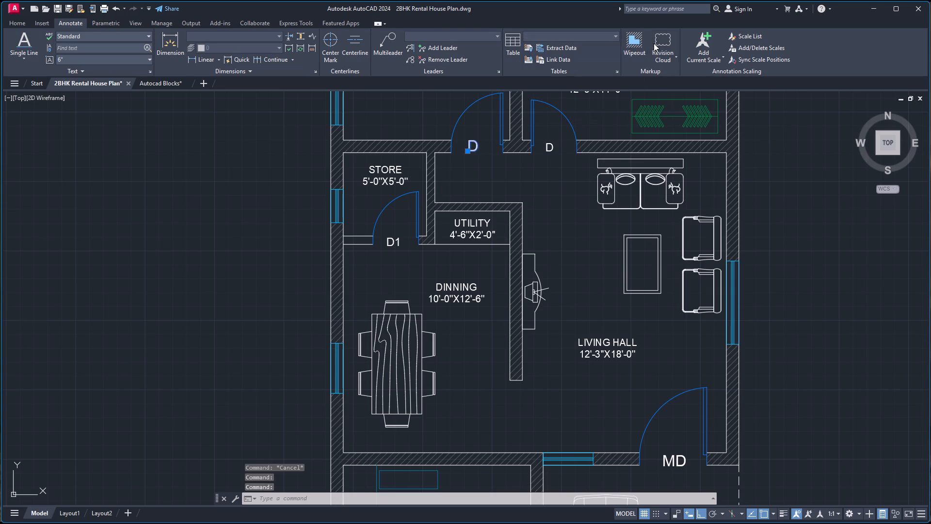
{"action": "key", "text": "Escape"}
Set the text height to 8" for BEDROOM 2's D label and the D1 labels at the STORE and both toilet doors.
{"action": "left_click", "coordinate": [548, 146]}
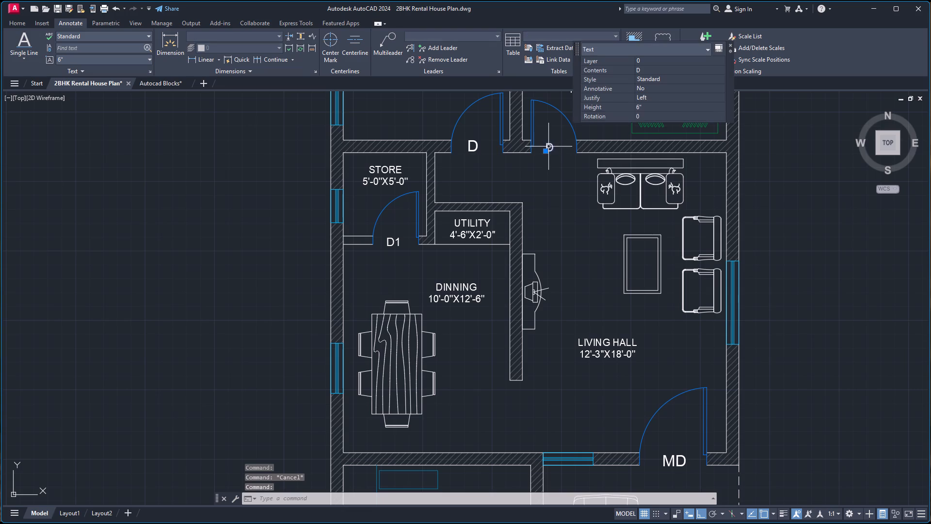
{"action": "left_click", "coordinate": [389, 243]}
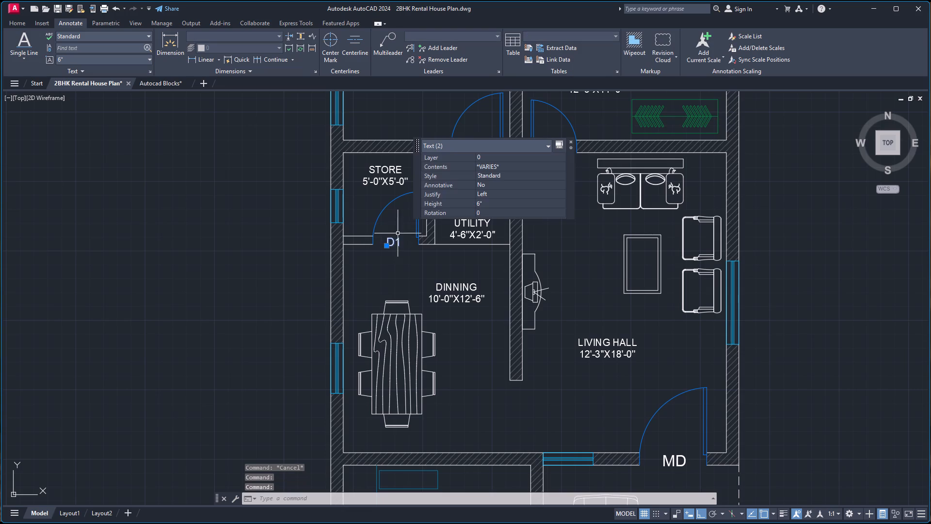
{"action": "scroll", "coordinate": [569, 189], "scroll_direction": "down", "scroll_amount": 2}
{"action": "scroll", "coordinate": [585, 153], "scroll_direction": "down", "scroll_amount": 1}
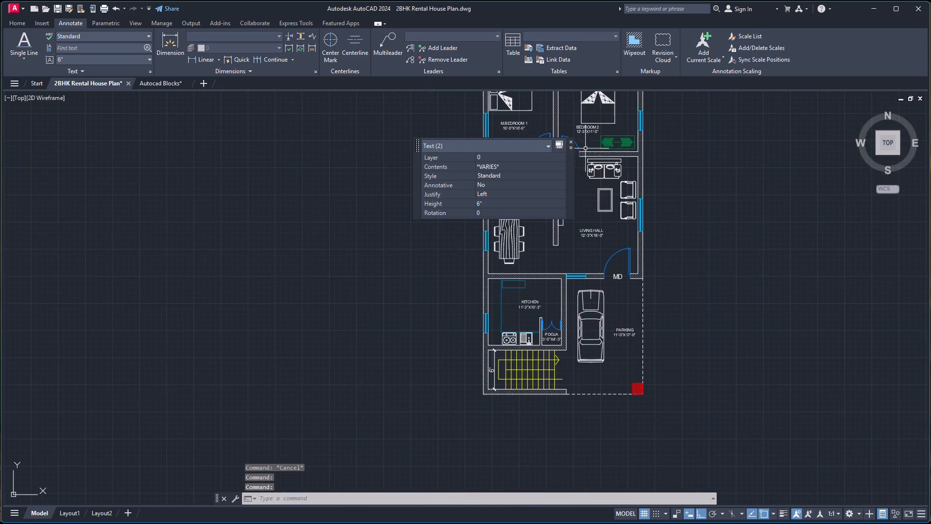
{"action": "scroll", "coordinate": [576, 132], "scroll_direction": "down", "scroll_amount": 2}
{"action": "scroll", "coordinate": [593, 111], "scroll_direction": "up", "scroll_amount": 2}
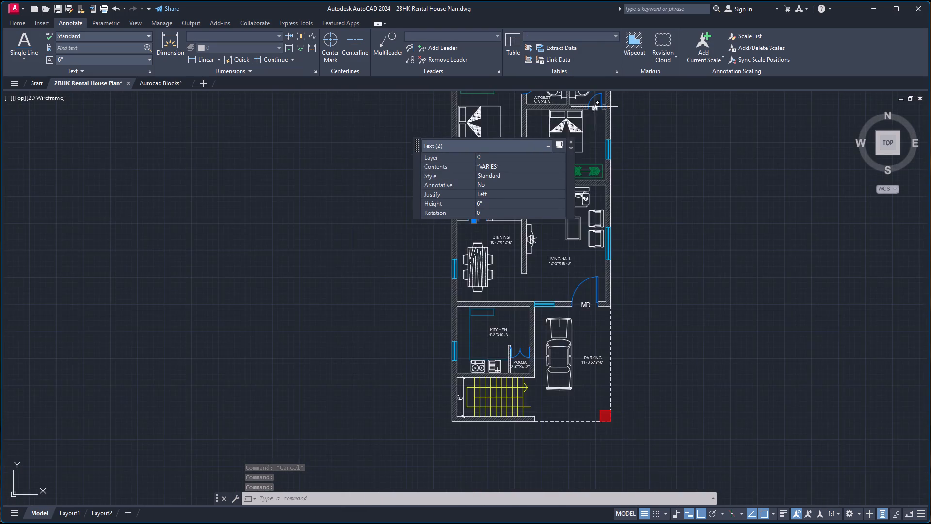
{"action": "scroll", "coordinate": [594, 107], "scroll_direction": "up", "scroll_amount": 1}
{"action": "left_click", "coordinate": [591, 108]}
{"action": "scroll", "coordinate": [497, 119], "scroll_direction": "down", "scroll_amount": 2}
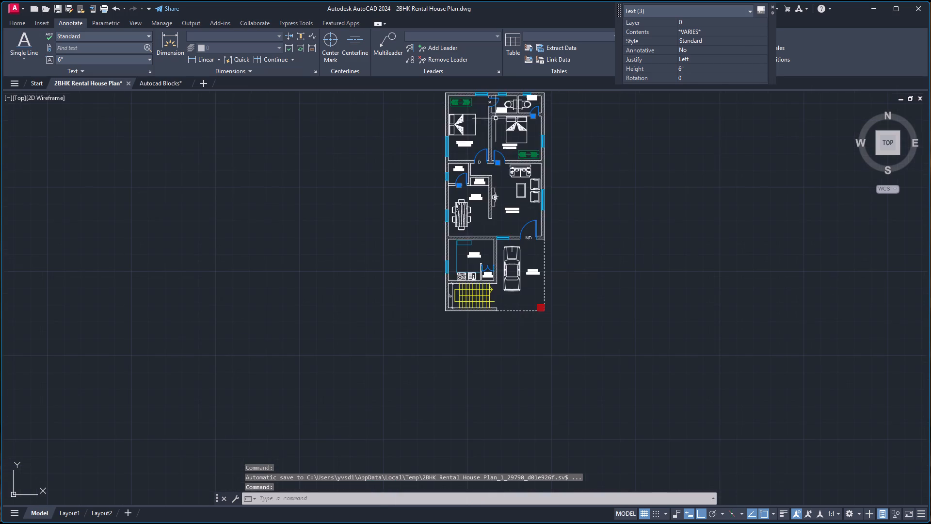
{"action": "scroll", "coordinate": [492, 102], "scroll_direction": "up", "scroll_amount": 3}
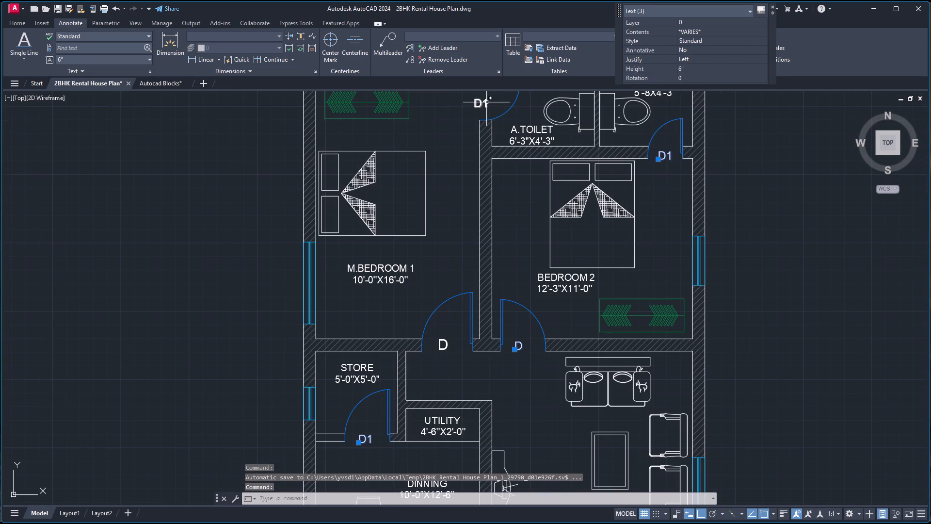
{"action": "left_click", "coordinate": [485, 102]}
{"action": "left_click", "coordinate": [591, 65]}
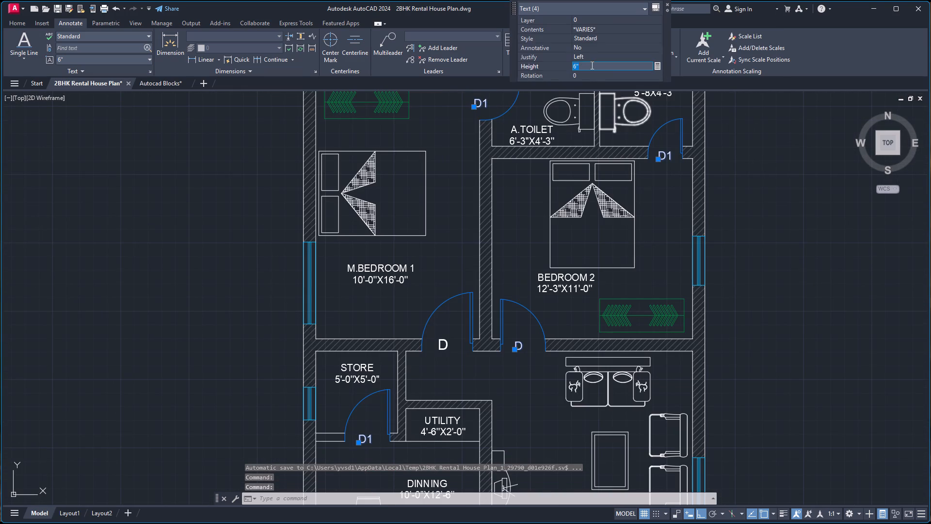
{"action": "key", "text": "8"}
{"action": "key", "text": "Return"}
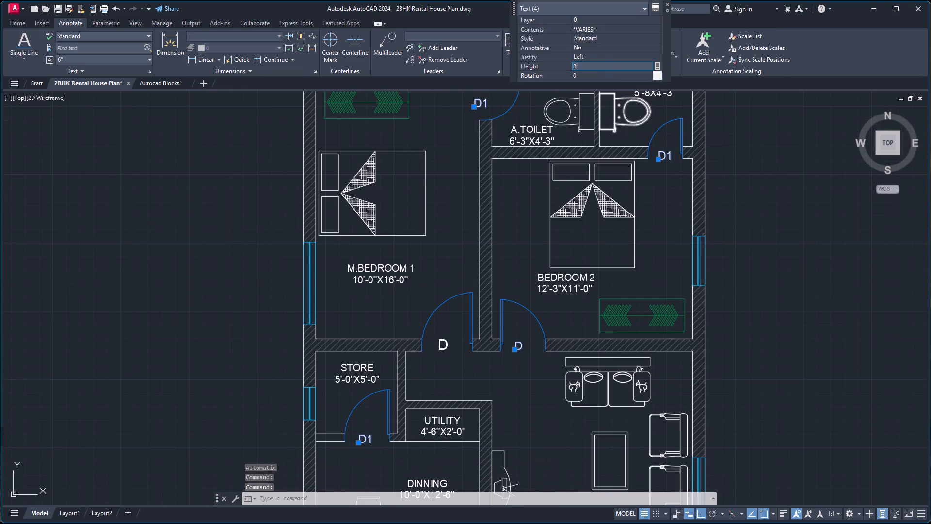
{"action": "key", "text": "Escape"}
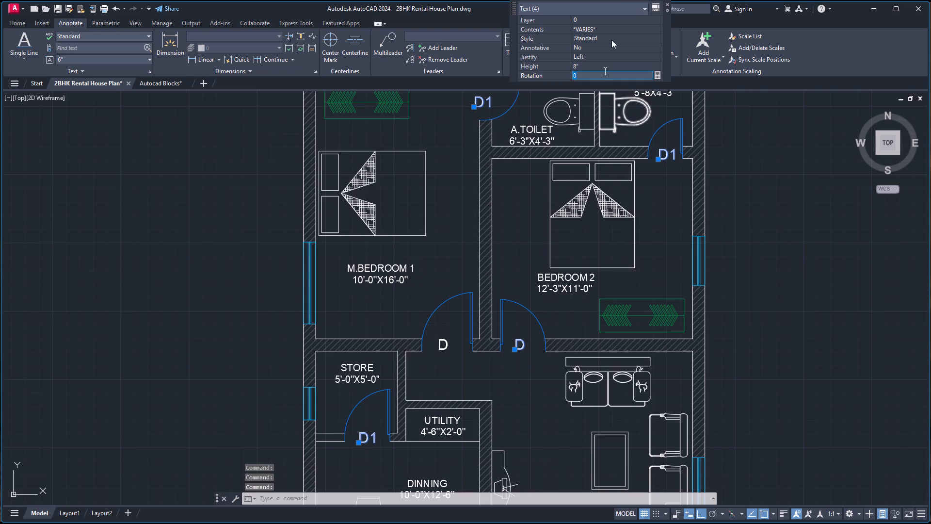
{"action": "left_click", "coordinate": [666, 2]}
{"action": "left_click", "coordinate": [668, 5]}
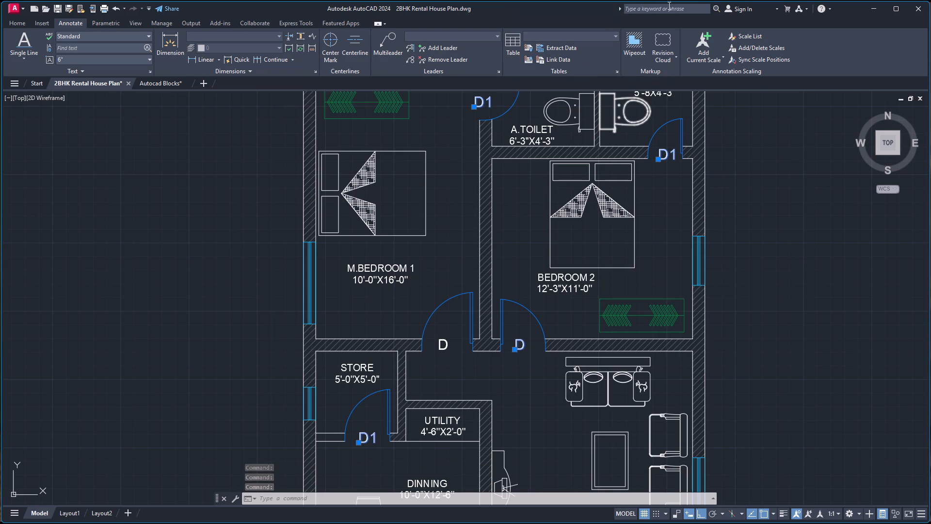
Draw a line across the wall between DINNING and KITCHEN on the Wall layer, marking the kitchen opening's edge nearer the dining table.
{"action": "key", "text": "Escape"}
{"action": "scroll", "coordinate": [608, 190], "scroll_direction": "down", "scroll_amount": 1}
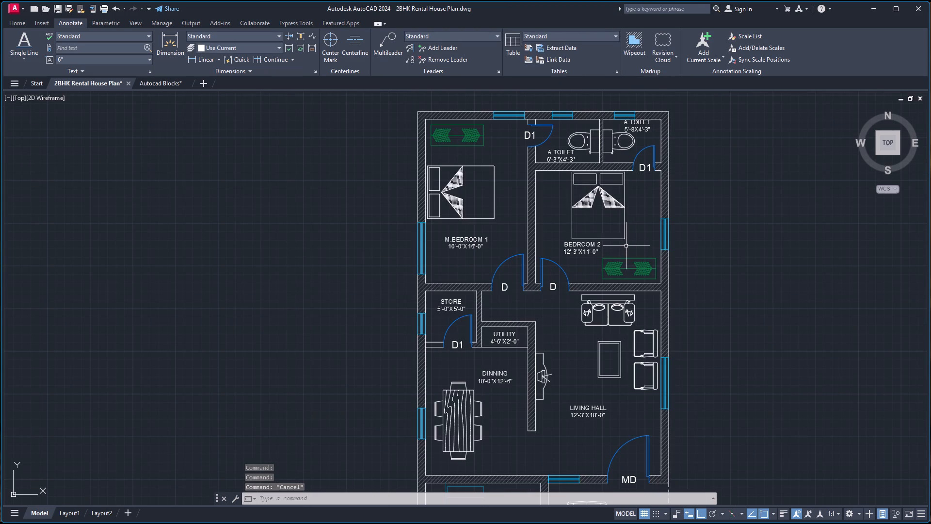
{"action": "scroll", "coordinate": [611, 329], "scroll_direction": "down", "scroll_amount": 2}
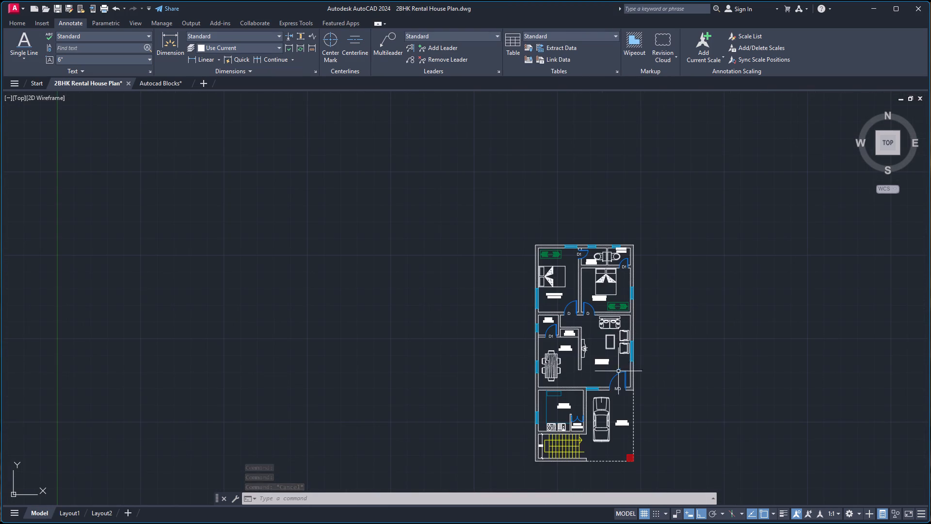
{"action": "scroll", "coordinate": [619, 376], "scroll_direction": "up", "scroll_amount": 1}
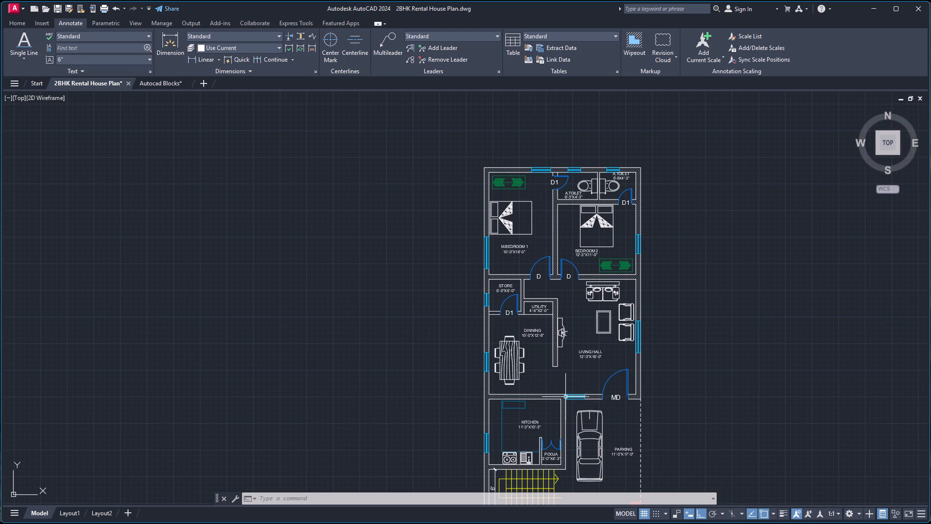
{"action": "scroll", "coordinate": [553, 425], "scroll_direction": "up", "scroll_amount": 2}
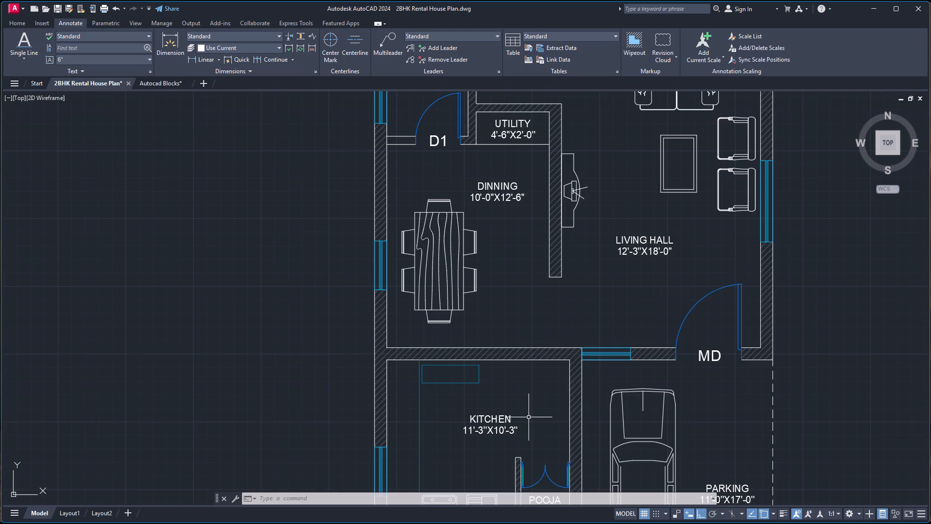
{"action": "key", "text": "l"}
{"action": "key", "text": "Return"}
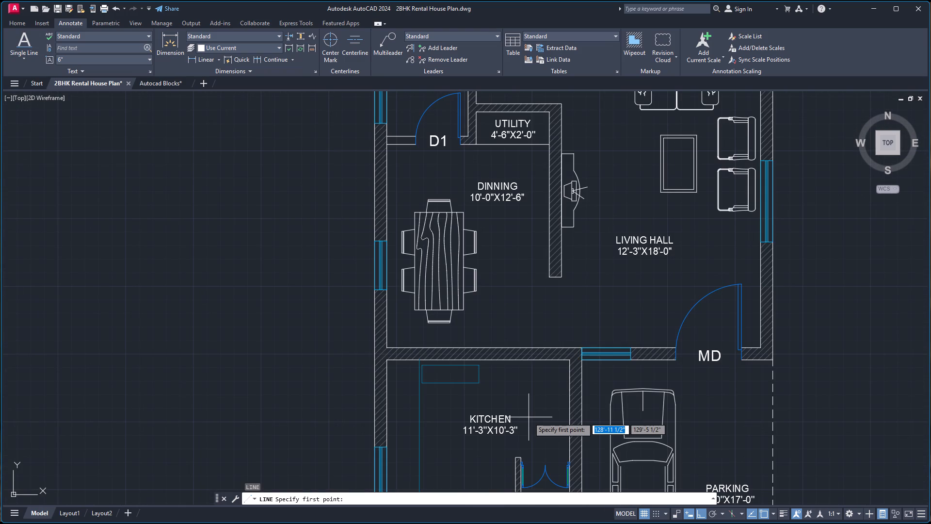
{"action": "left_click", "coordinate": [25, 26]}
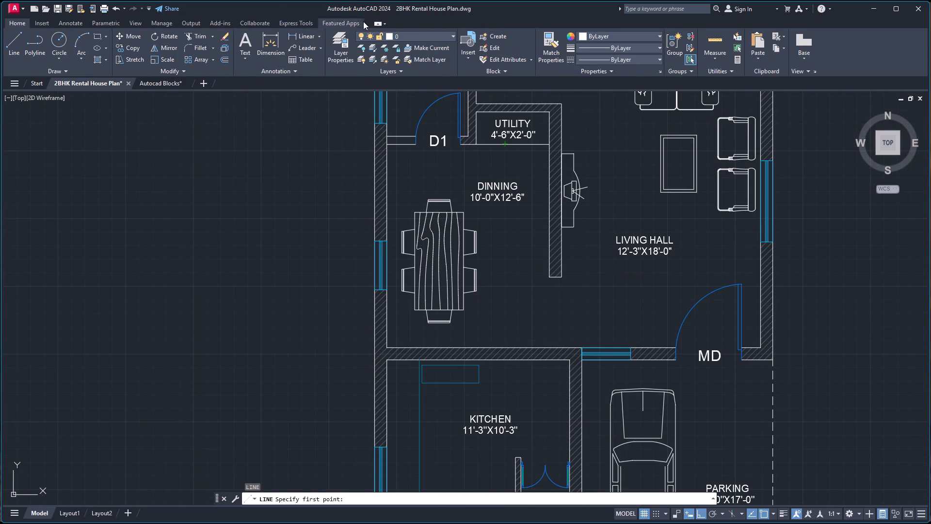
{"action": "left_click", "coordinate": [451, 38]}
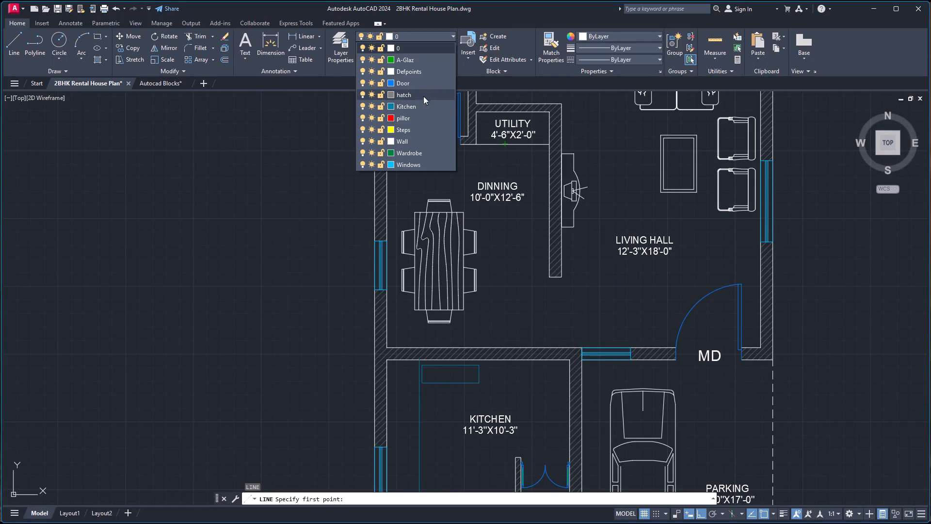
{"action": "left_click", "coordinate": [410, 139]}
{"action": "scroll", "coordinate": [479, 311], "scroll_direction": "up", "scroll_amount": 1}
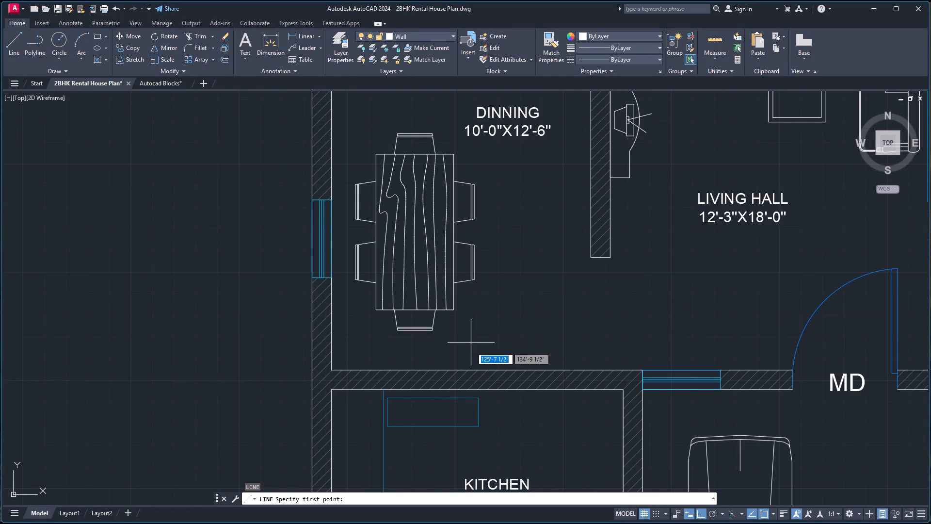
{"action": "left_click", "coordinate": [484, 371]}
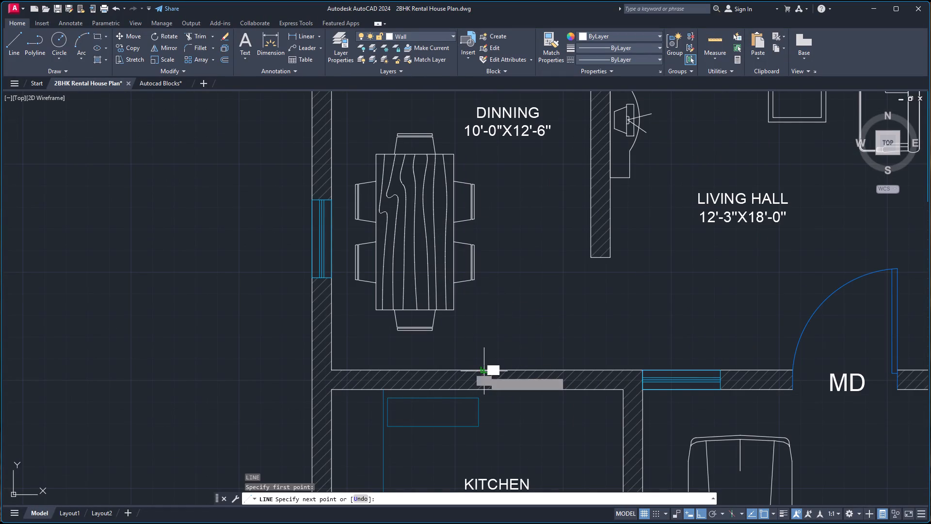
{"action": "left_click", "coordinate": [485, 389]}
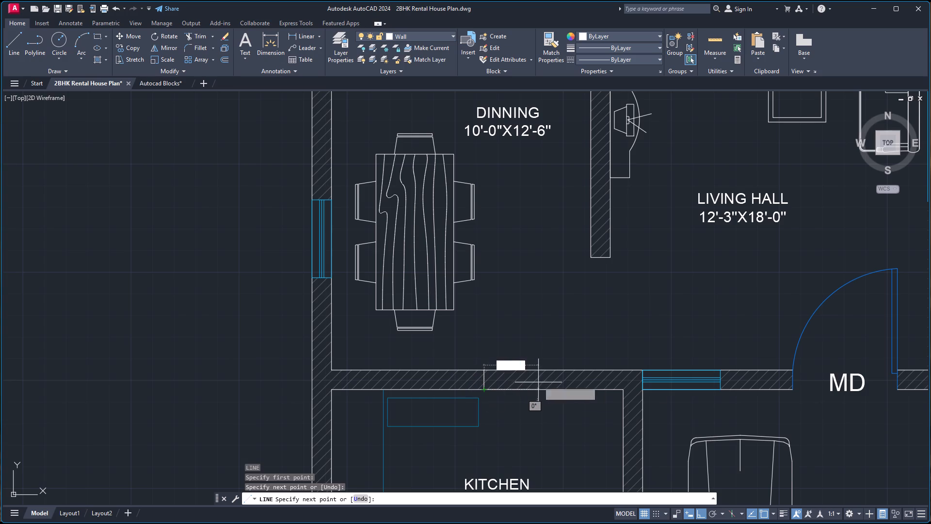
{"action": "key", "text": "space"}
Draw a second line across the same wall, marking the kitchen opening's edge on the LIVING HALL side.
{"action": "key", "text": "space"}
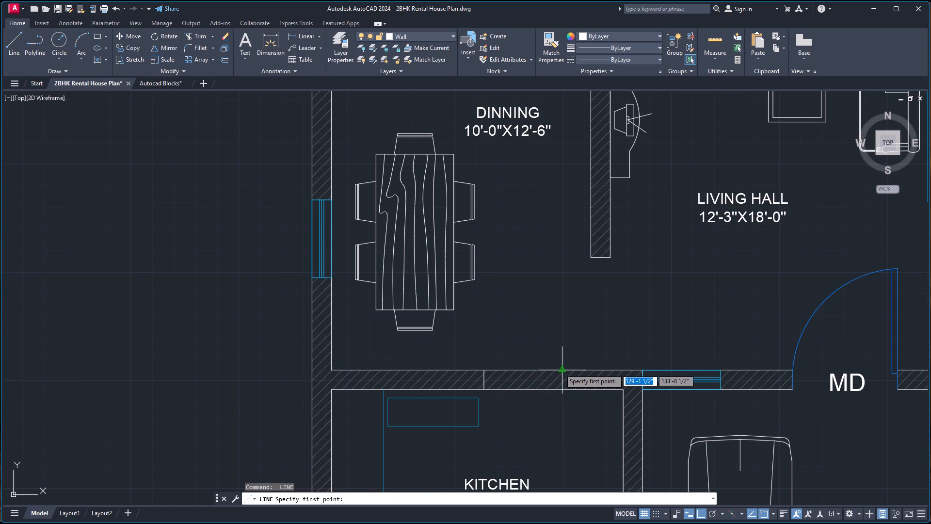
{"action": "left_click", "coordinate": [555, 369]}
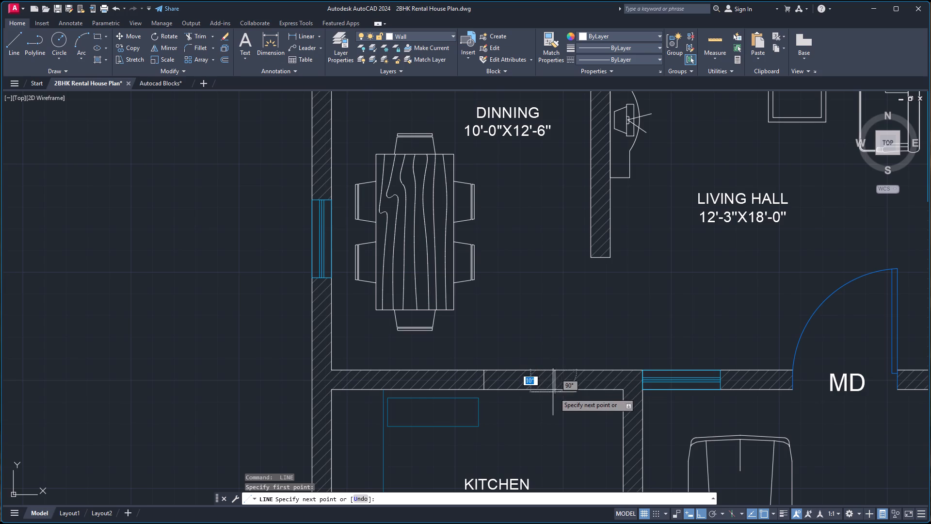
{"action": "left_click", "coordinate": [554, 392]}
{"action": "key", "text": "space"}
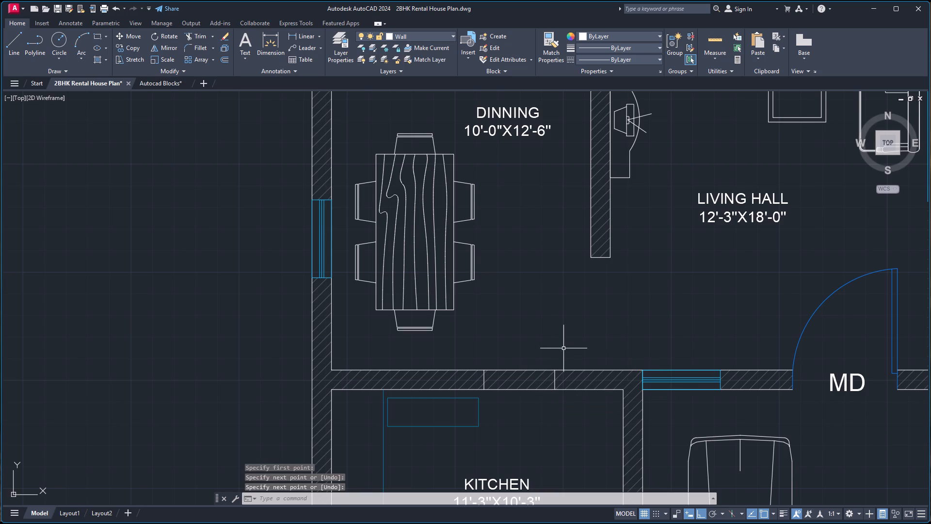
Trim both wall lines and the hatch between the two marker lines to create the kitchen opening.
{"action": "type", "text": "TR"}
{"action": "key", "text": "Return"}
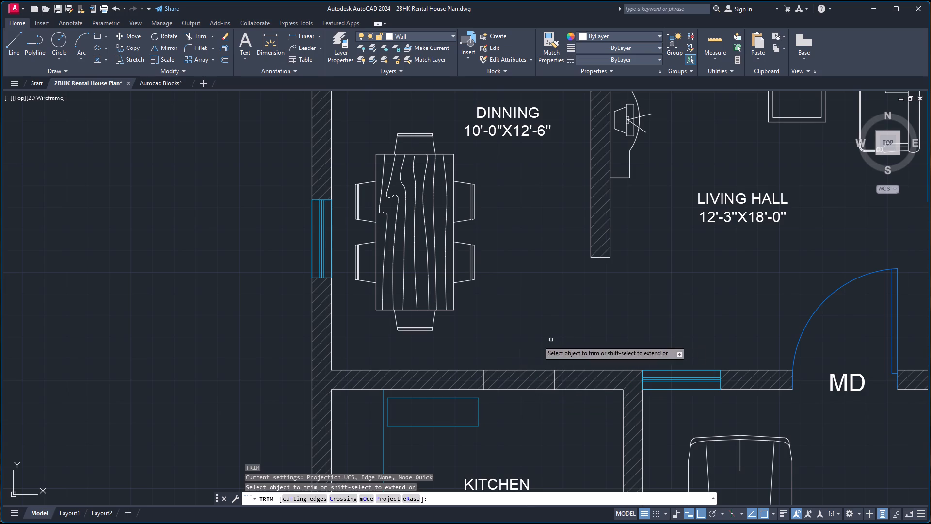
{"action": "left_click_drag", "start_coordinate": [518, 349], "coordinate": [518, 354]}
{"action": "left_click", "coordinate": [524, 413]}
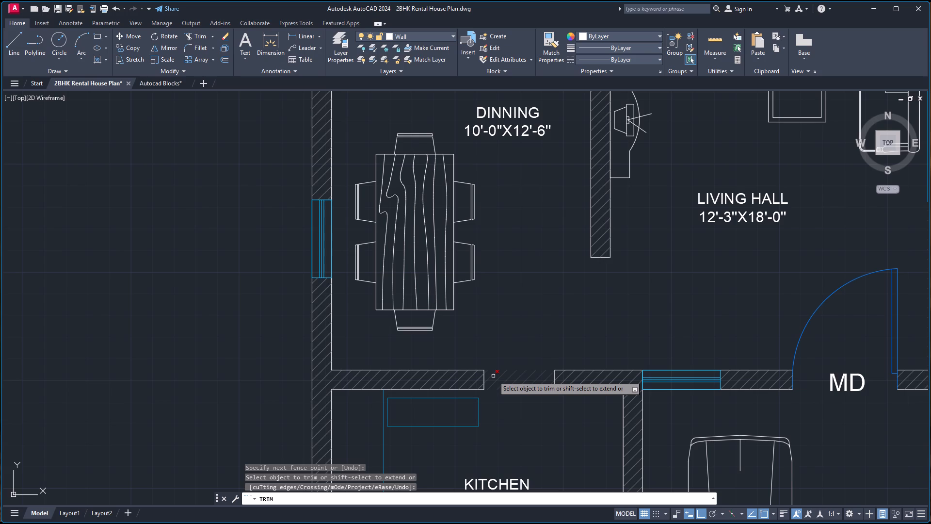
{"action": "left_click", "coordinate": [493, 376]}
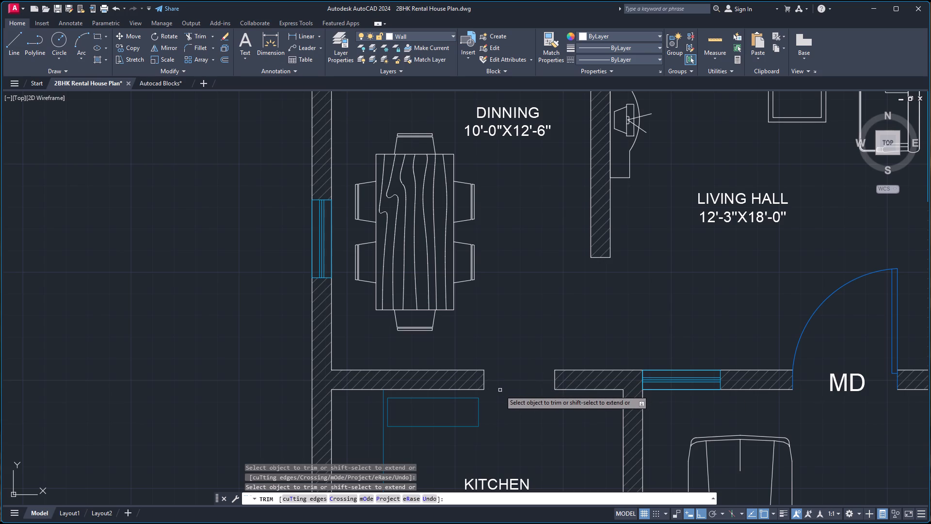
{"action": "key", "text": "Escape"}
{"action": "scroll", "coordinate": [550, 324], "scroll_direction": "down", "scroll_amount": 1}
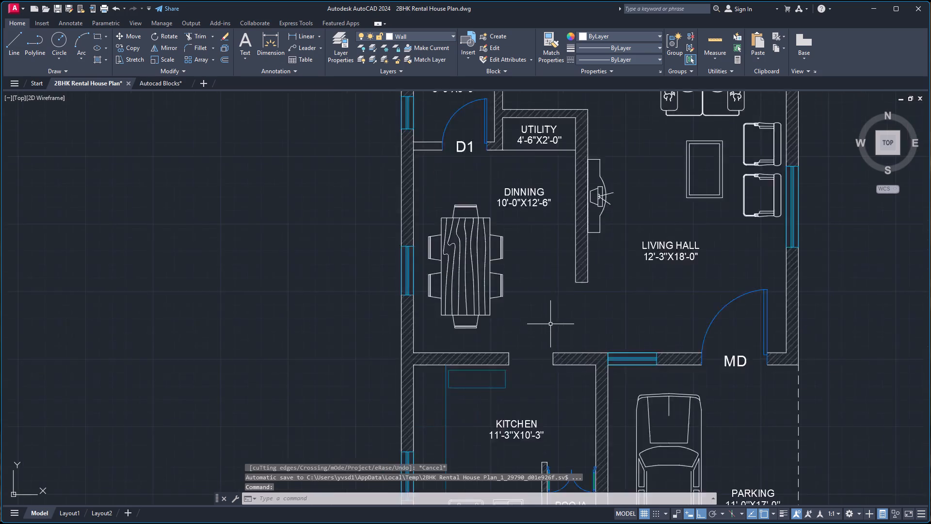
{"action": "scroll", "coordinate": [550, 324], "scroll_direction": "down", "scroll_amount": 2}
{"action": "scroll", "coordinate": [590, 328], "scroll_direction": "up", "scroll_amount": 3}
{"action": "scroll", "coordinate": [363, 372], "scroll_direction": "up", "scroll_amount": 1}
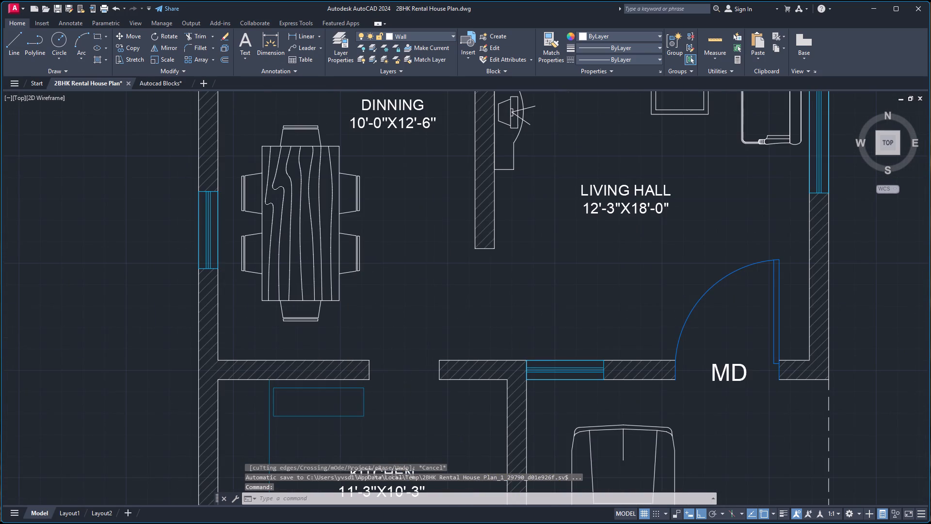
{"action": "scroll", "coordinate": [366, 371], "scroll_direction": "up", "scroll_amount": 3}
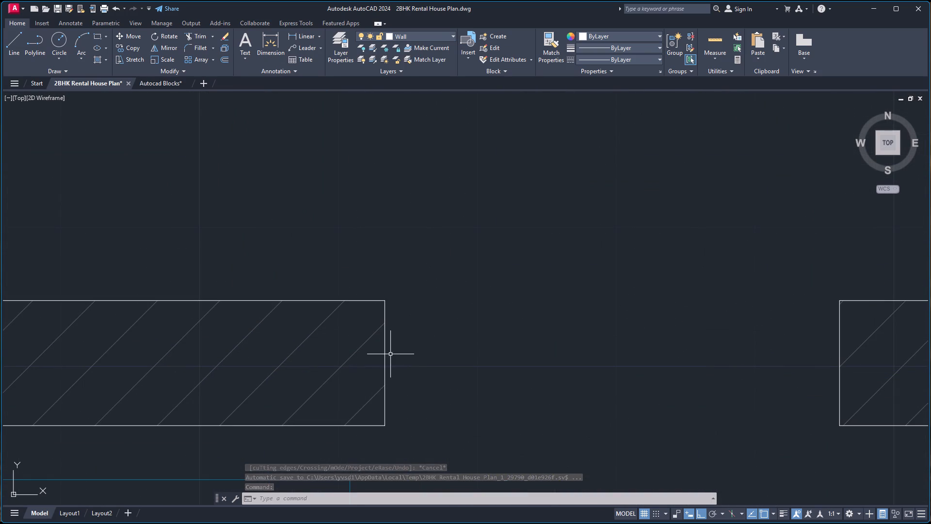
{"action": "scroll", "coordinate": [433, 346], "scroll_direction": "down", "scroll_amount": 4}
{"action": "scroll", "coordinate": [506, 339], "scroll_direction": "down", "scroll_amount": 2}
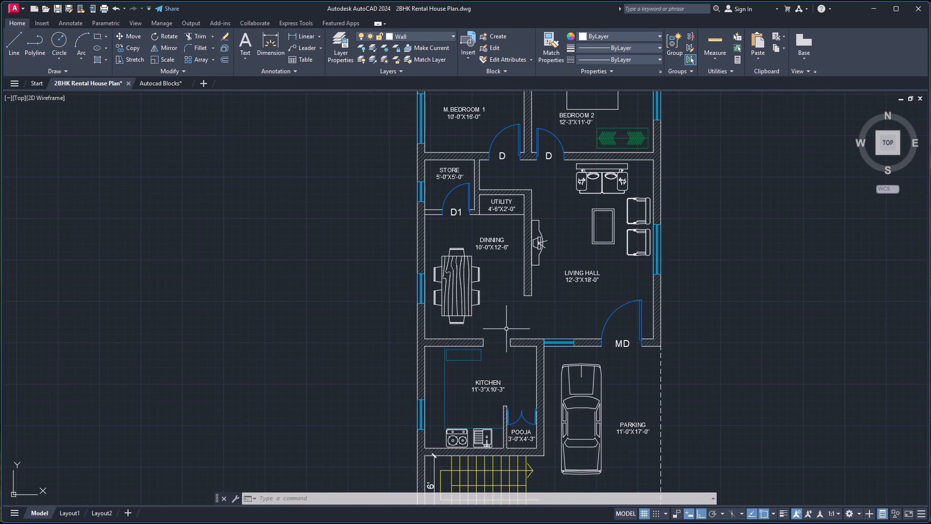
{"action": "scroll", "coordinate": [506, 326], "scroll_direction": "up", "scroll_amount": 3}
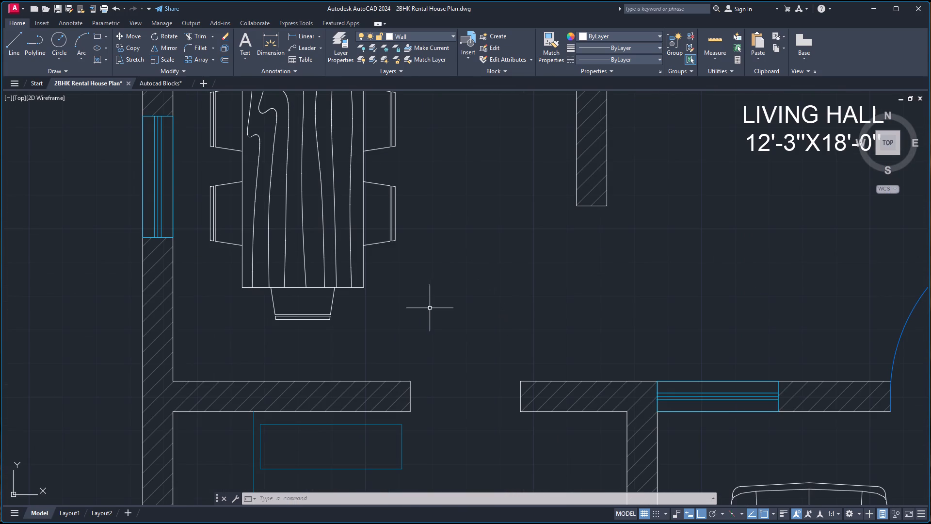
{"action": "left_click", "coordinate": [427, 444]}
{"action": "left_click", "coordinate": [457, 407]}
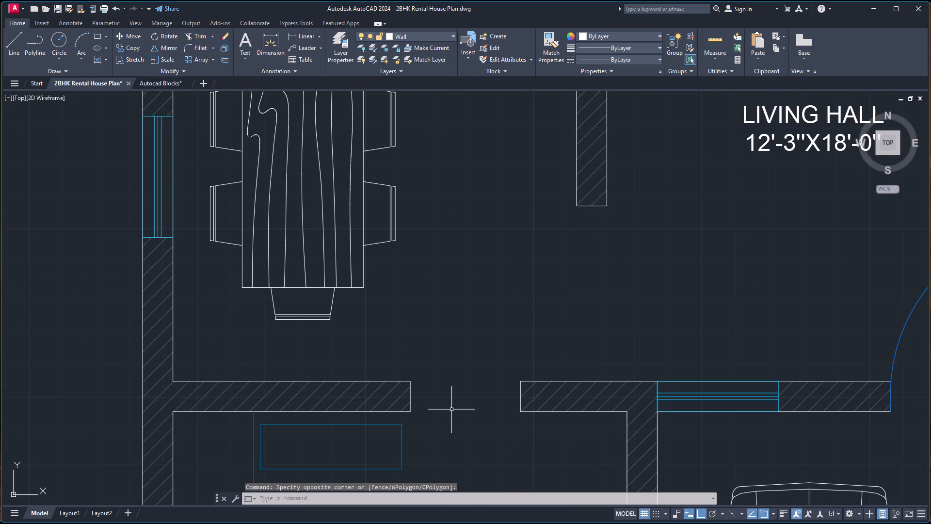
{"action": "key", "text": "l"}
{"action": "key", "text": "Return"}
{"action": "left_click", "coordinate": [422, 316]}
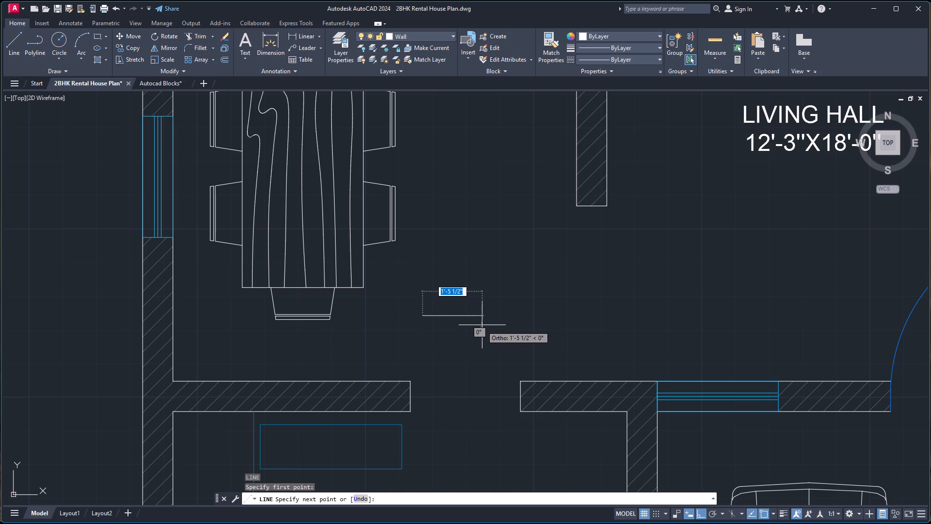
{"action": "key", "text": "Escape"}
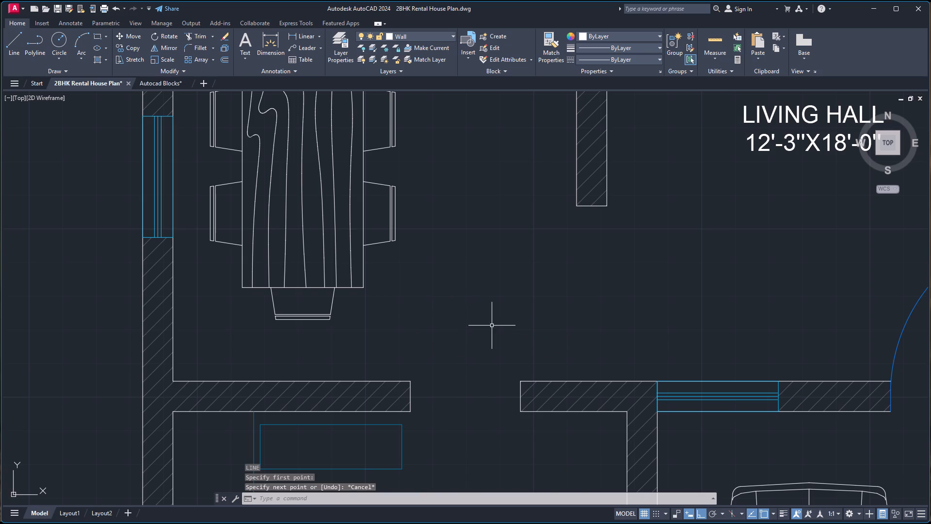
Save the 2BHK Rental House Plan drawing.
{"action": "scroll", "coordinate": [498, 329], "scroll_direction": "down", "scroll_amount": 3}
{"action": "scroll", "coordinate": [612, 268], "scroll_direction": "down", "scroll_amount": 1}
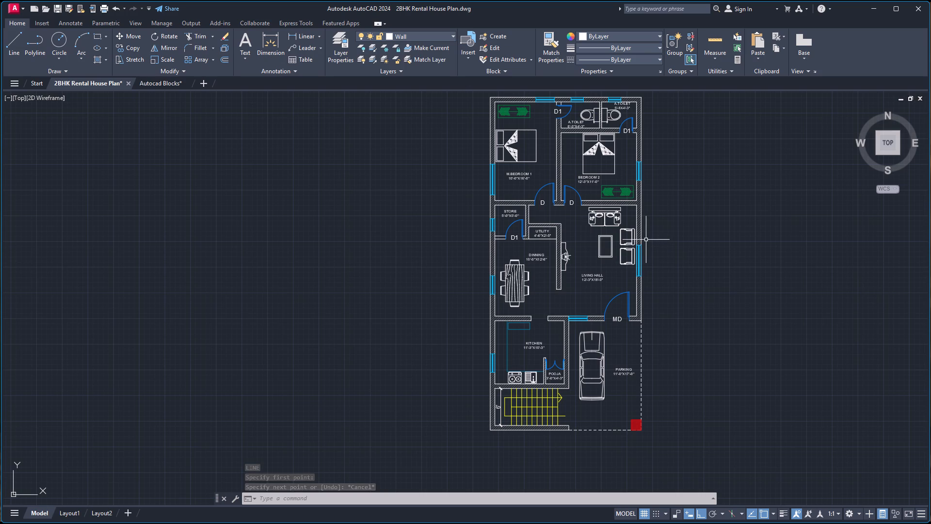
{"action": "scroll", "coordinate": [648, 240], "scroll_direction": "down", "scroll_amount": 1}
{"action": "scroll", "coordinate": [662, 192], "scroll_direction": "up", "scroll_amount": 1}
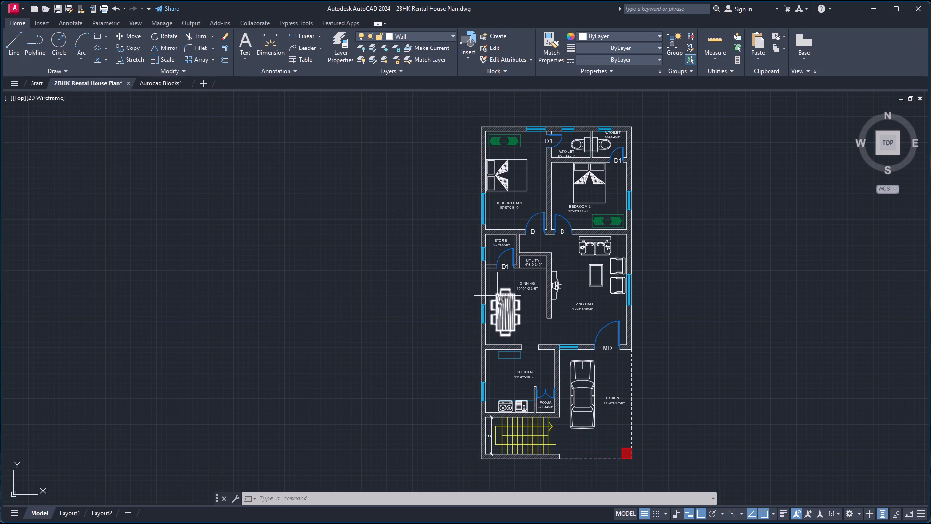
{"action": "key", "text": "ctrl+s"}
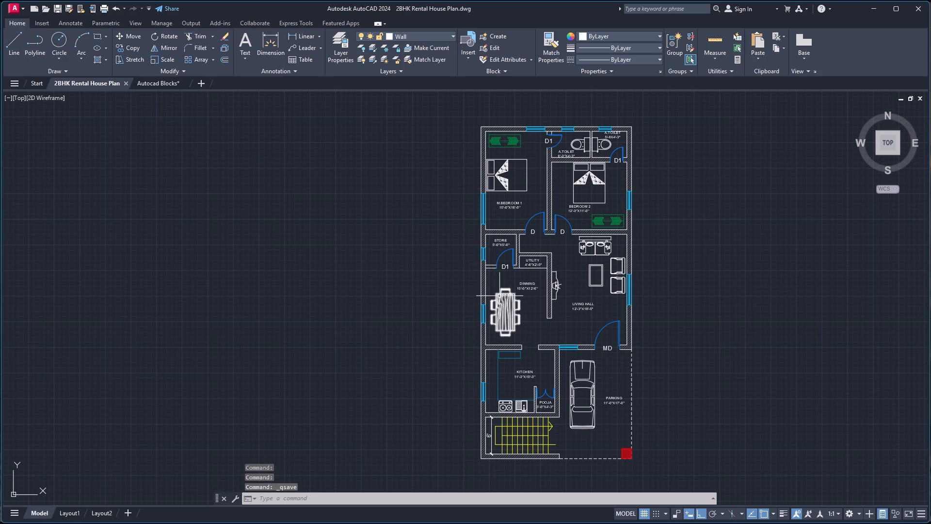
Start a plot using AutoCAD PDF (High Quality Print).pc3 with paper size ISO full bleed A3 (420.00 x 297.00 MM).
{"action": "key", "text": "p"}
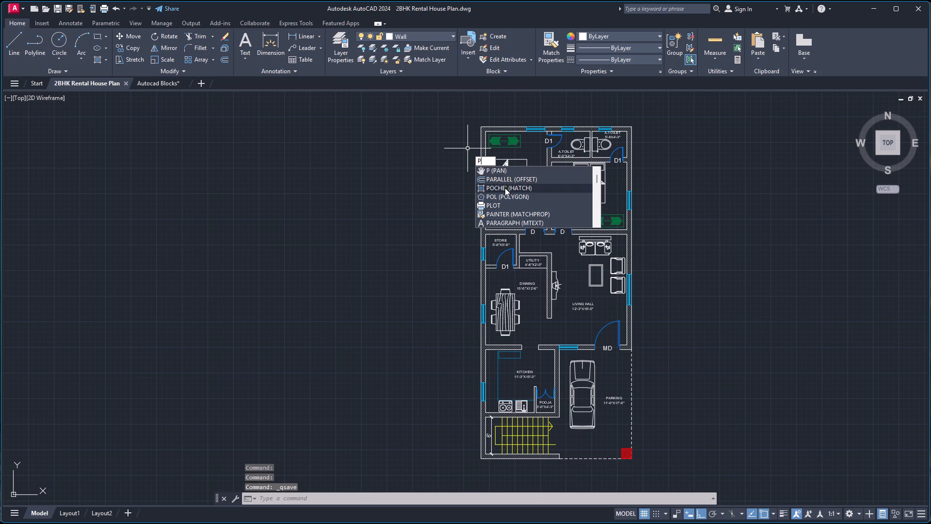
{"action": "left_click", "coordinate": [502, 202]}
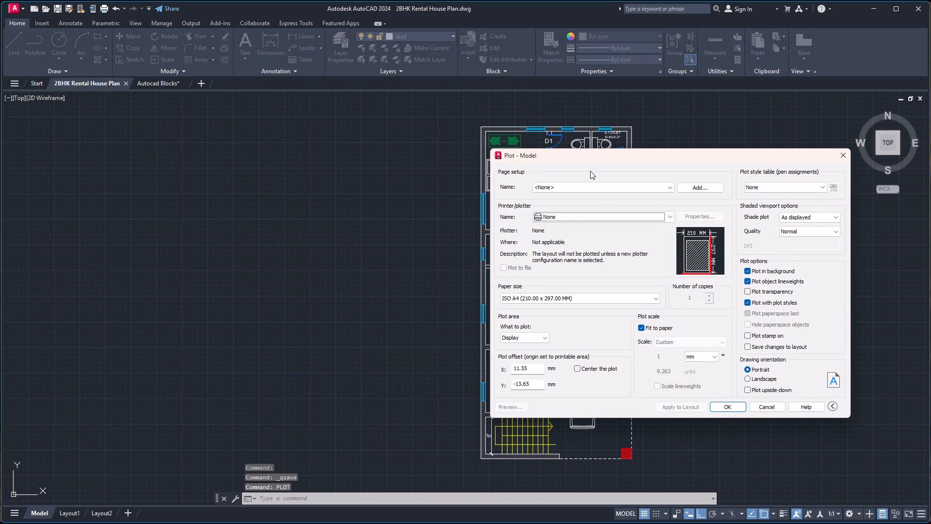
{"action": "left_click", "coordinate": [581, 216]}
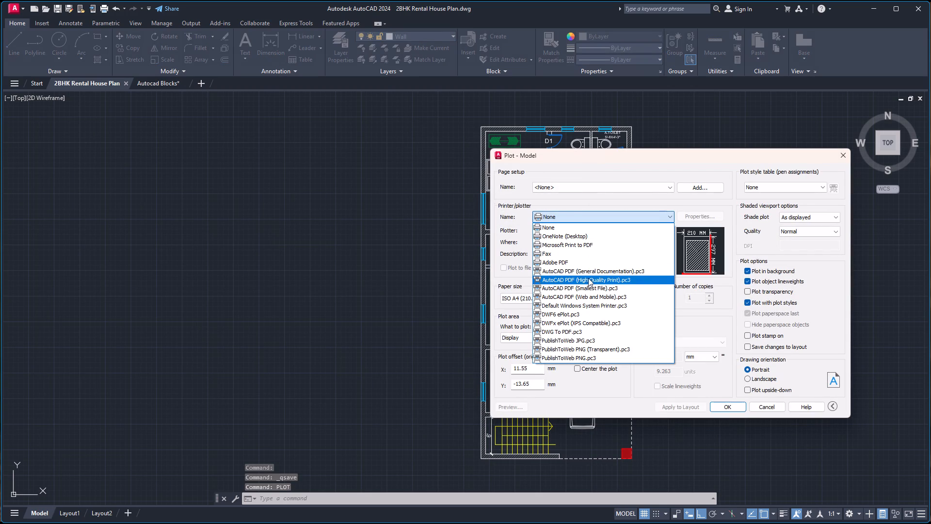
{"action": "left_click", "coordinate": [596, 280]}
{"action": "left_click", "coordinate": [594, 297]}
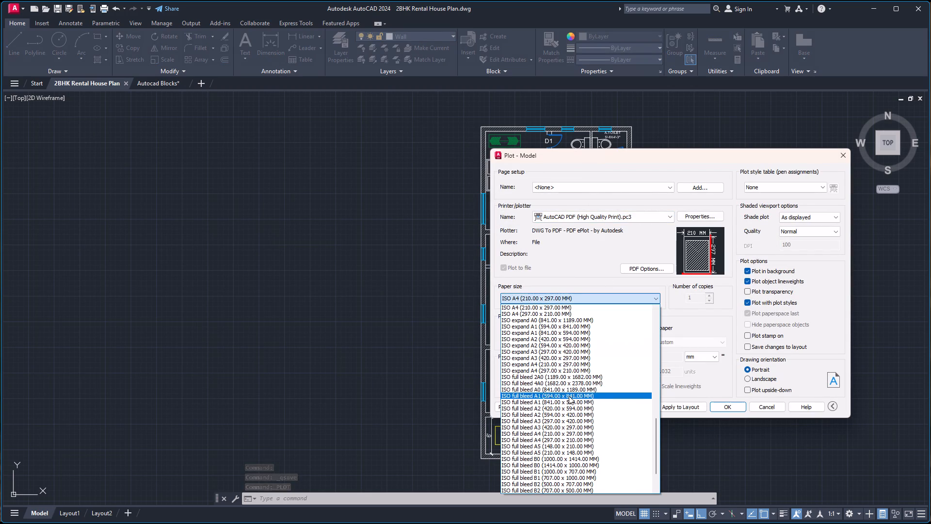
{"action": "left_click", "coordinate": [562, 427]}
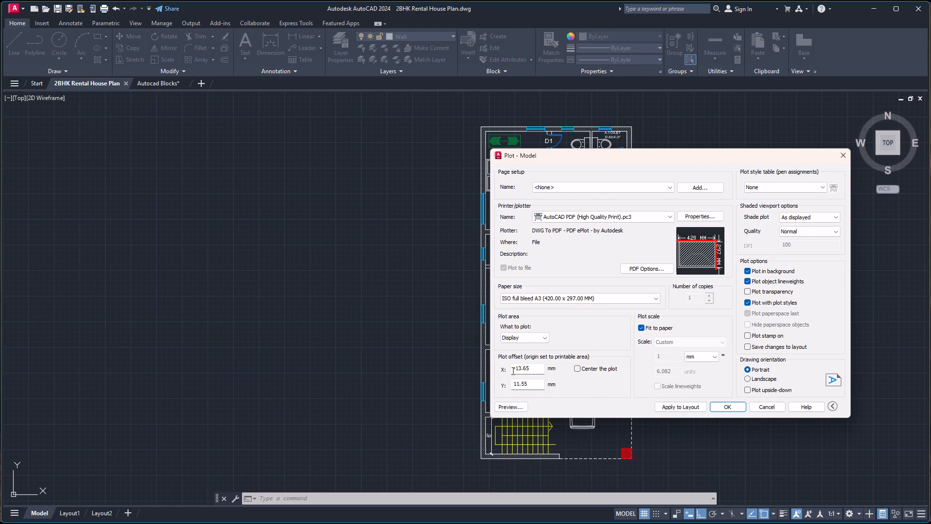
Set the plot scale units to inches and center the plot on the paper.
{"action": "left_click", "coordinate": [715, 354]}
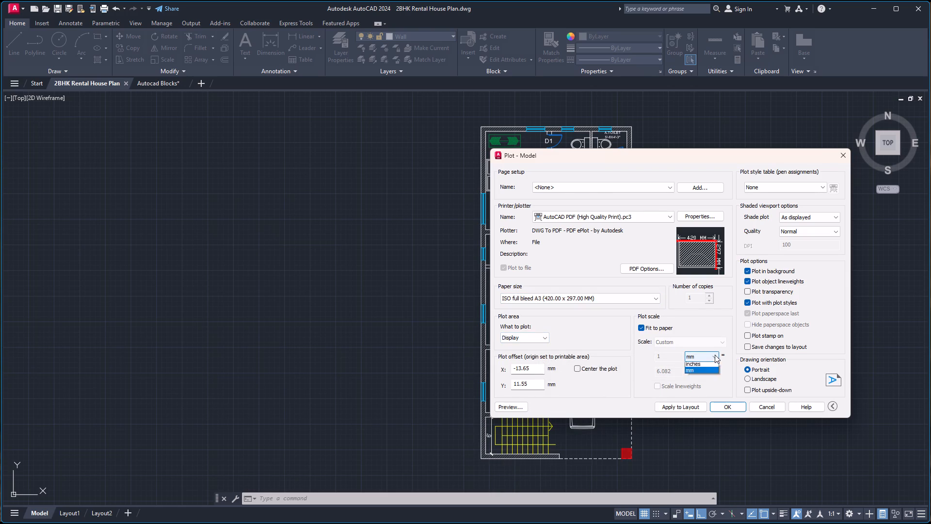
{"action": "left_click", "coordinate": [707, 368]}
{"action": "left_click", "coordinate": [584, 369]}
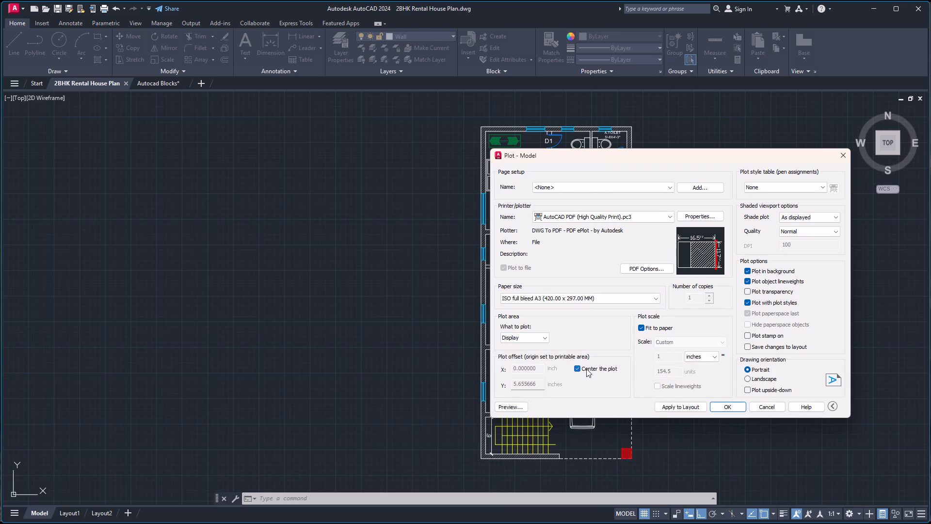
Turn on plot transparency and assign the monochrome.ctb plot style table.
{"action": "left_click", "coordinate": [769, 294]}
{"action": "left_click", "coordinate": [792, 185]}
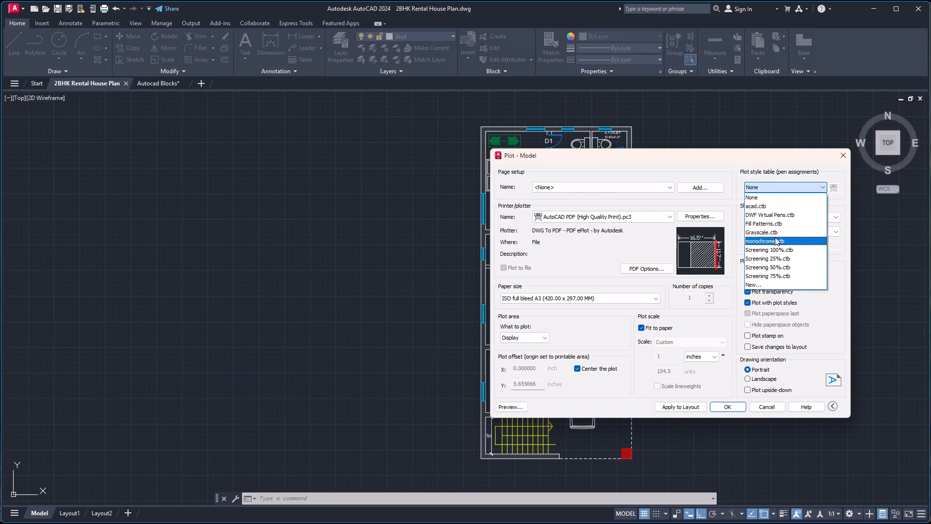
{"action": "left_click", "coordinate": [774, 237]}
{"action": "left_click", "coordinate": [679, 314]}
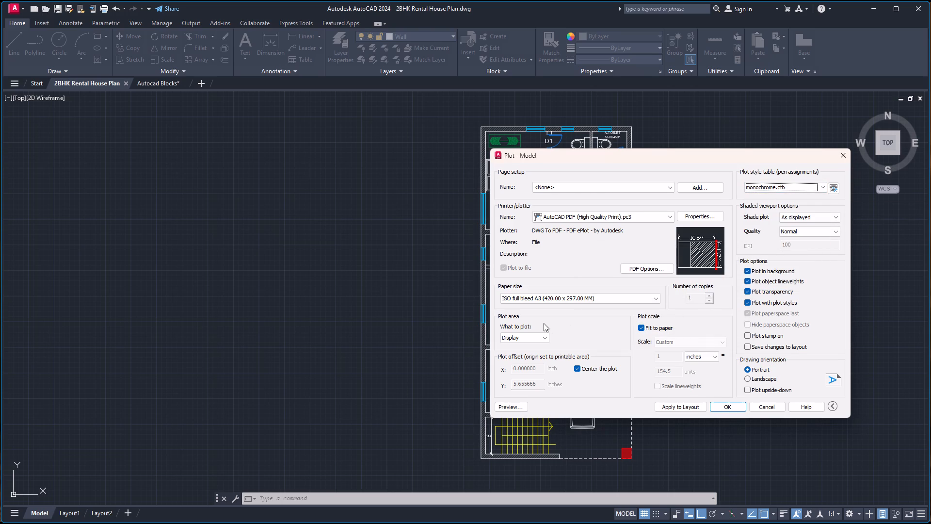
Set the plot area to a window enclosing the entire floor plan and apply the plot settings to the layout.
{"action": "left_click", "coordinate": [528, 339]}
{"action": "left_click", "coordinate": [520, 366]}
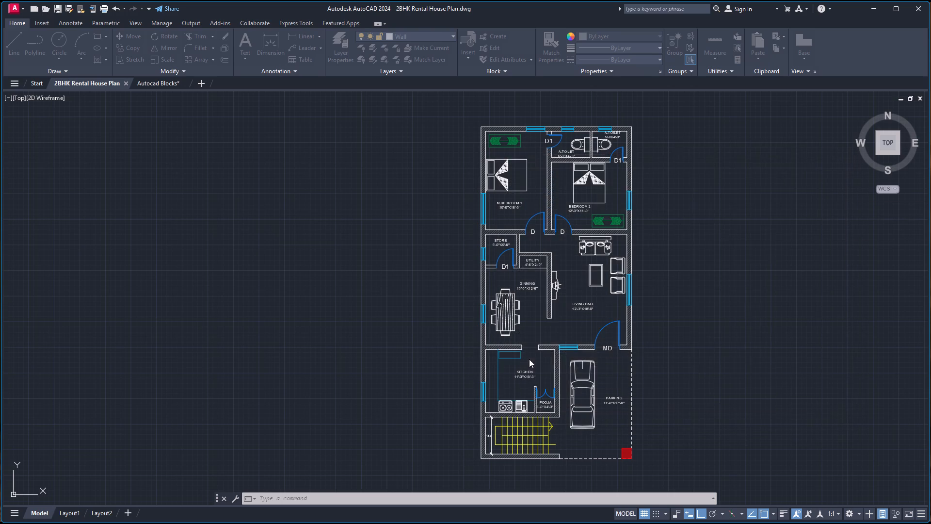
{"action": "left_click", "coordinate": [462, 106]}
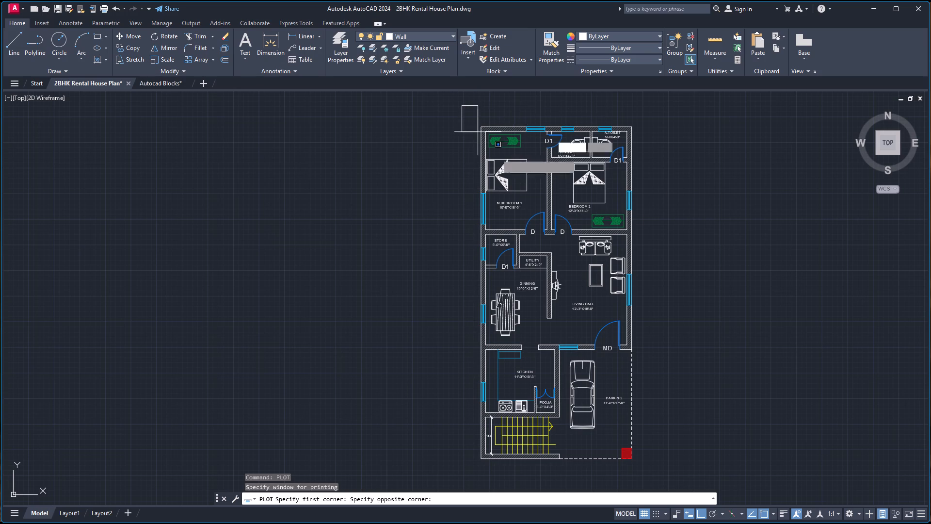
{"action": "left_click", "coordinate": [651, 480]}
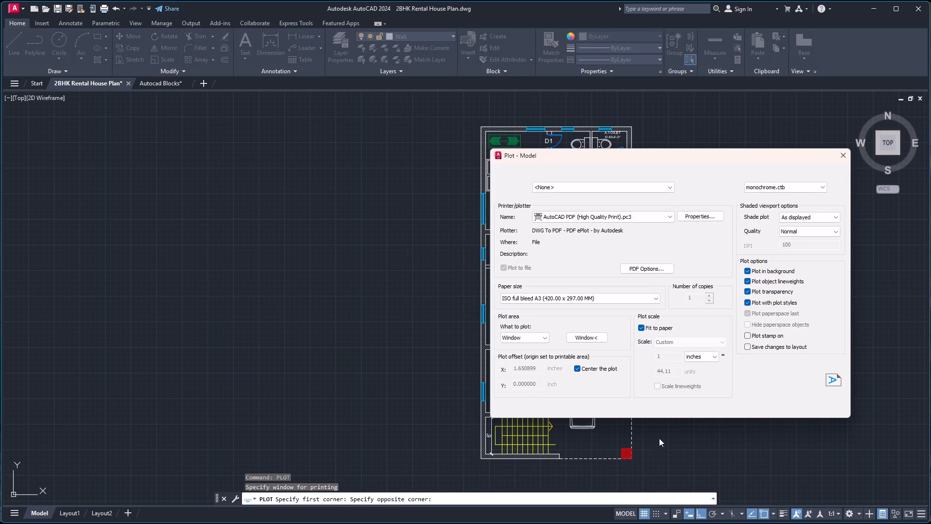
{"action": "left_click", "coordinate": [671, 409]}
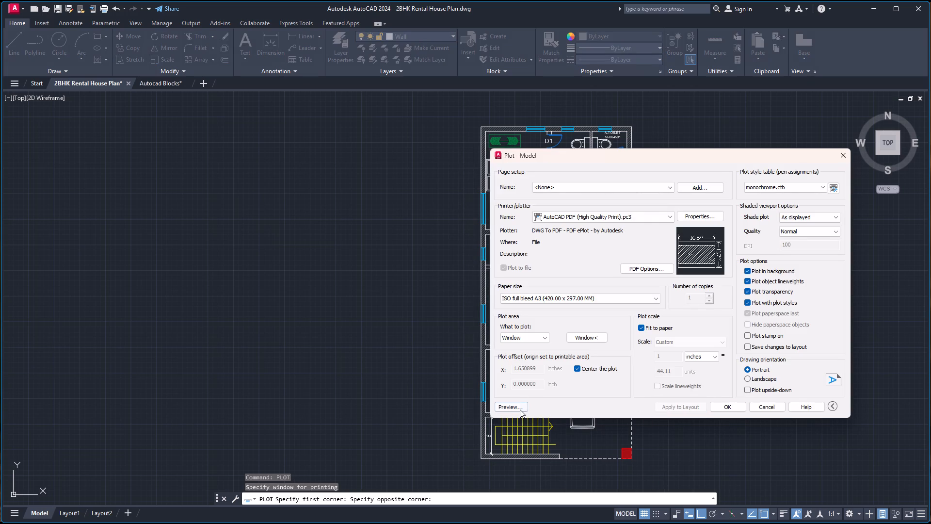
Preview the windowed monochrome plot, then close the preview and leave the plot setup without plotting.
{"action": "left_click", "coordinate": [519, 409]}
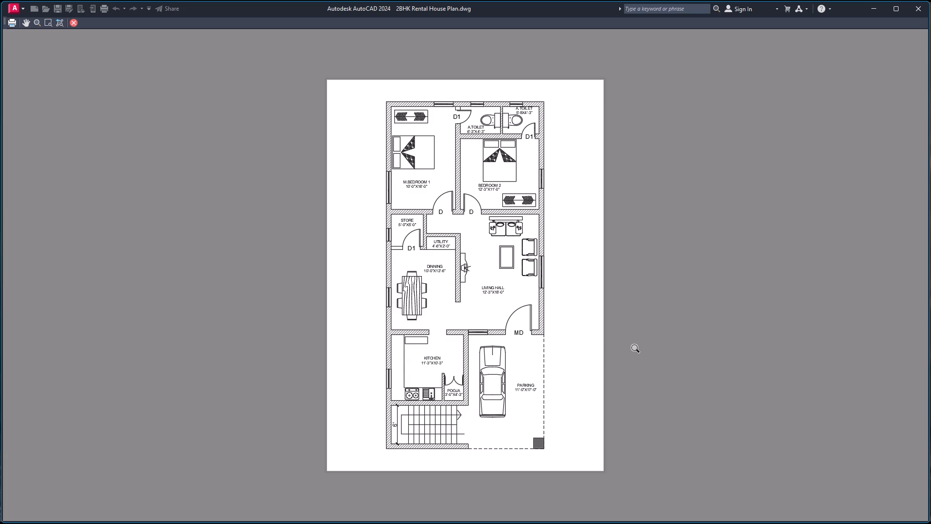
{"action": "left_click", "coordinate": [74, 21]}
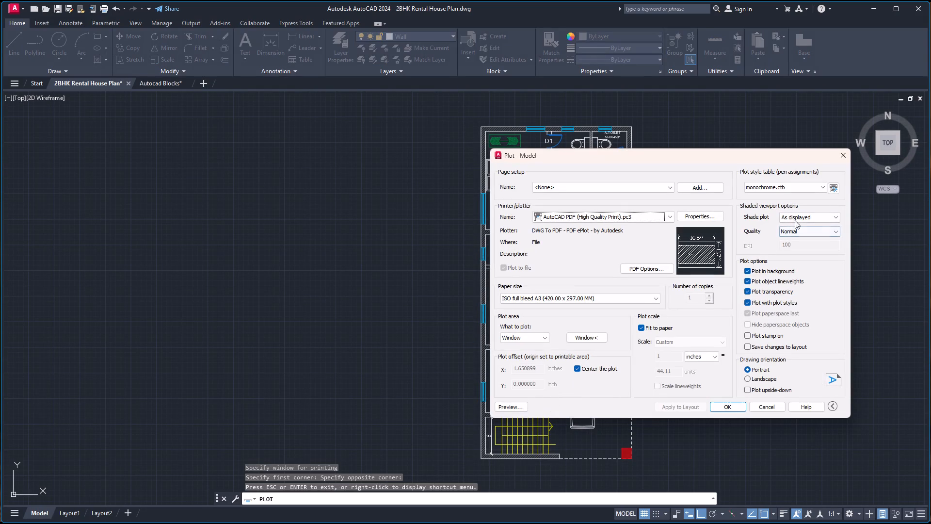
{"action": "left_click", "coordinate": [846, 156]}
Paste the copied D1 label inside the small rectangle along the kitchen's upper wall.
{"action": "scroll", "coordinate": [582, 380], "scroll_direction": "up", "scroll_amount": 2}
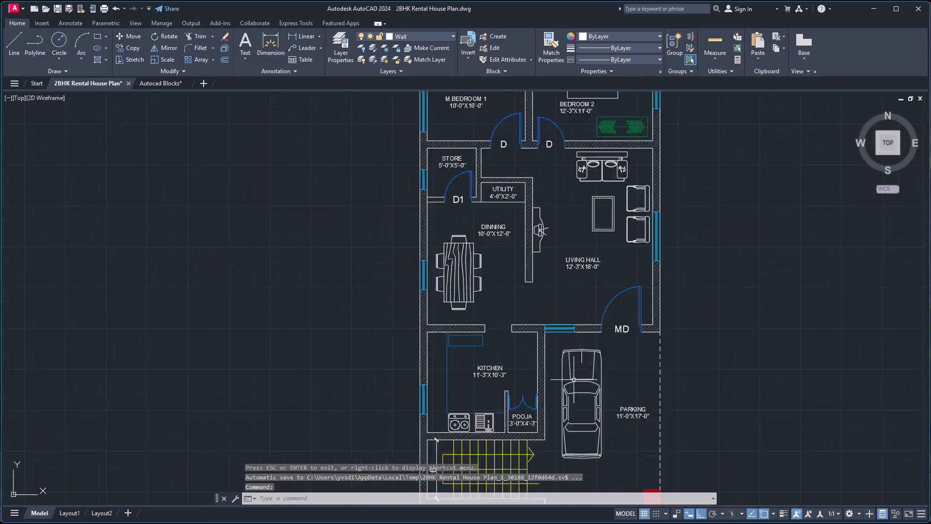
{"action": "scroll", "coordinate": [568, 380], "scroll_direction": "up", "scroll_amount": 2}
{"action": "scroll", "coordinate": [327, 390], "scroll_direction": "down", "scroll_amount": 2}
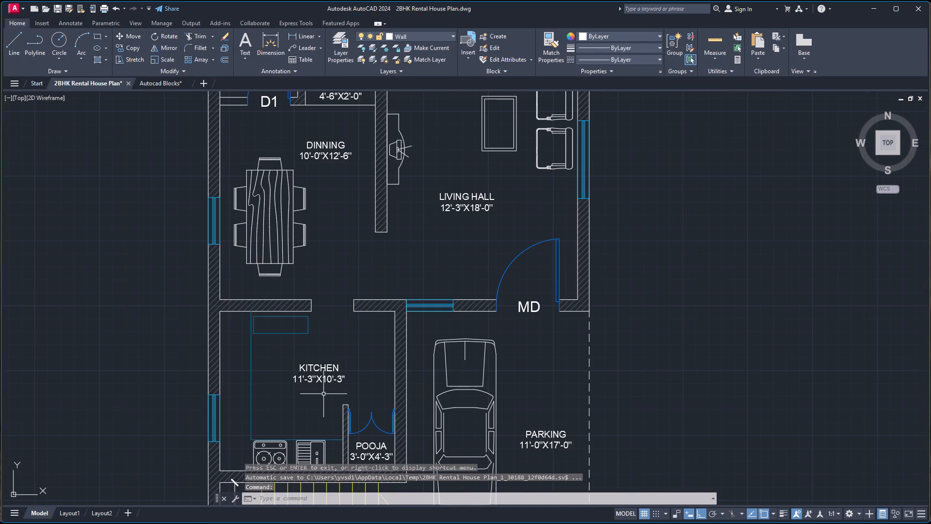
{"action": "key", "text": "ctrl+v"}
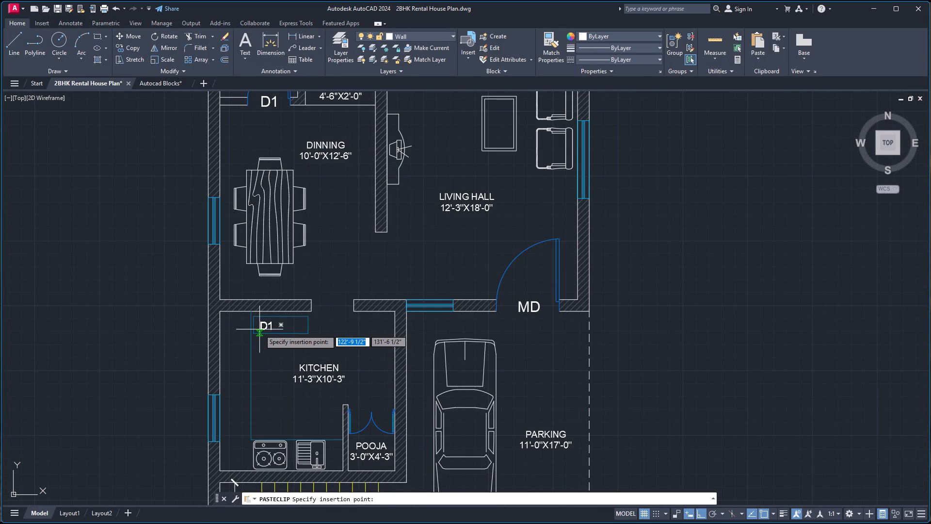
{"action": "scroll", "coordinate": [263, 330], "scroll_direction": "up", "scroll_amount": 3}
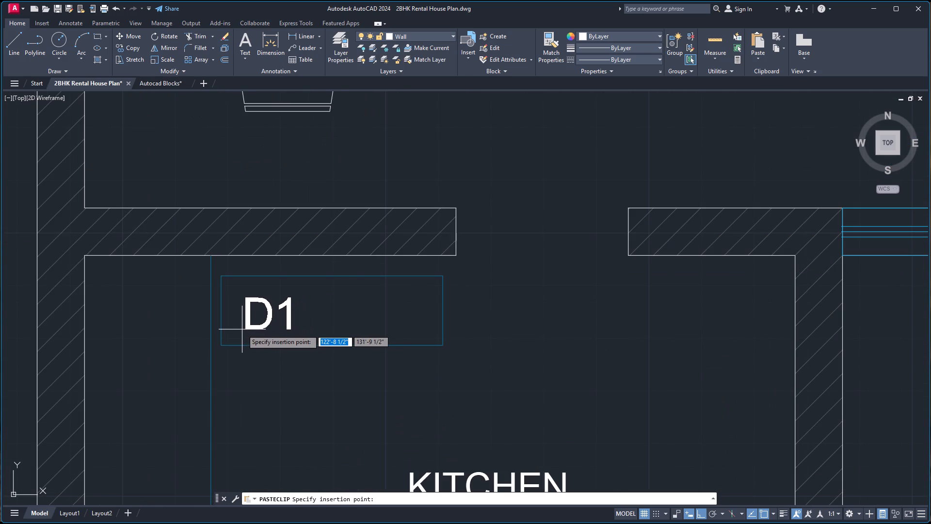
{"action": "left_click", "coordinate": [241, 329]}
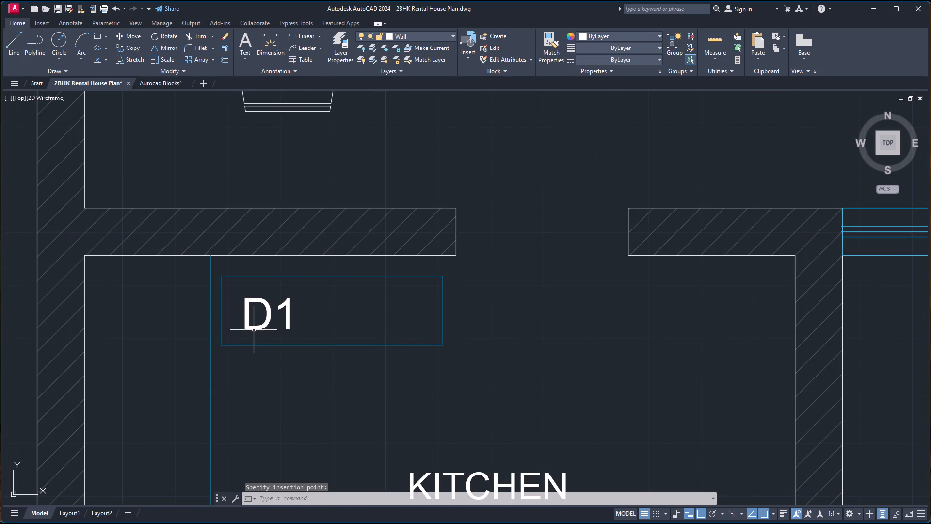
Change the pasted label's text in the kitchen rectangle to FRIDGE and leave text editing.
{"action": "double_click", "coordinate": [256, 328]}
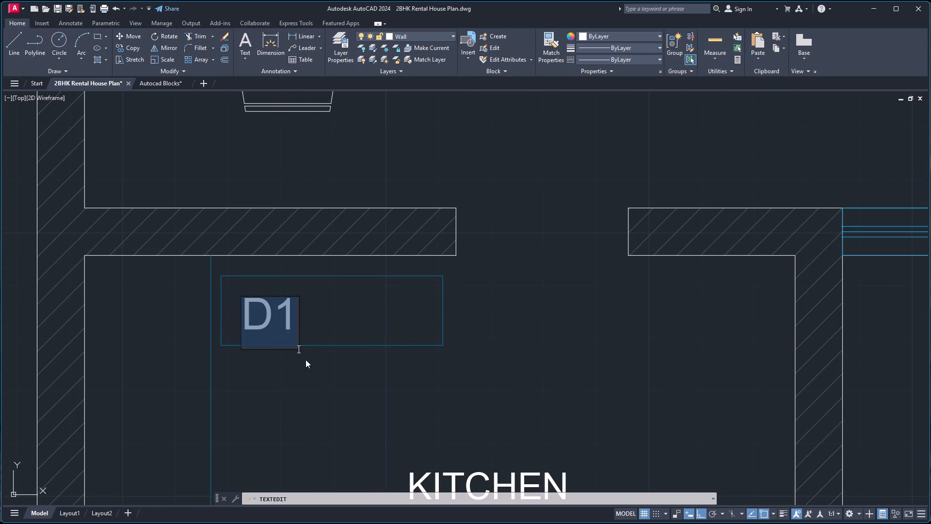
{"action": "key", "text": "f"}
{"action": "type", "text": "RI"}
{"action": "type", "text": "DGE"}
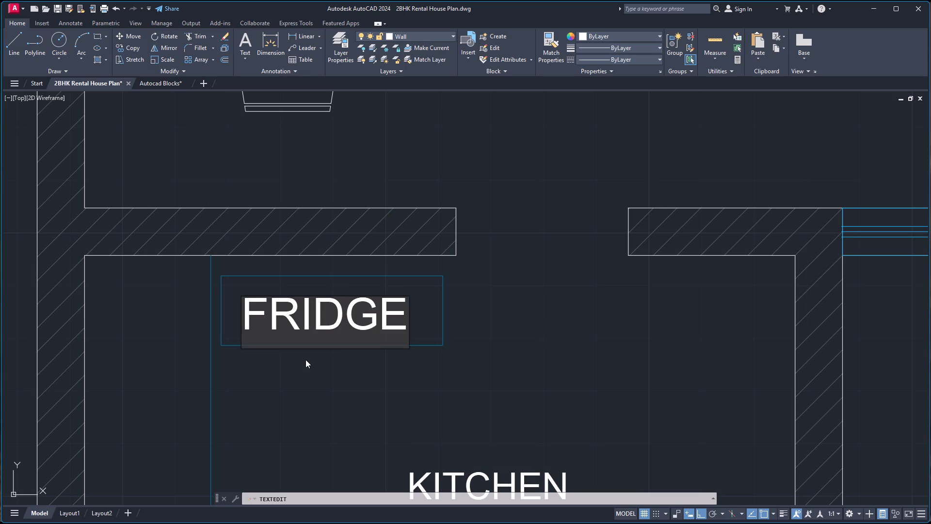
{"action": "left_click", "coordinate": [514, 354]}
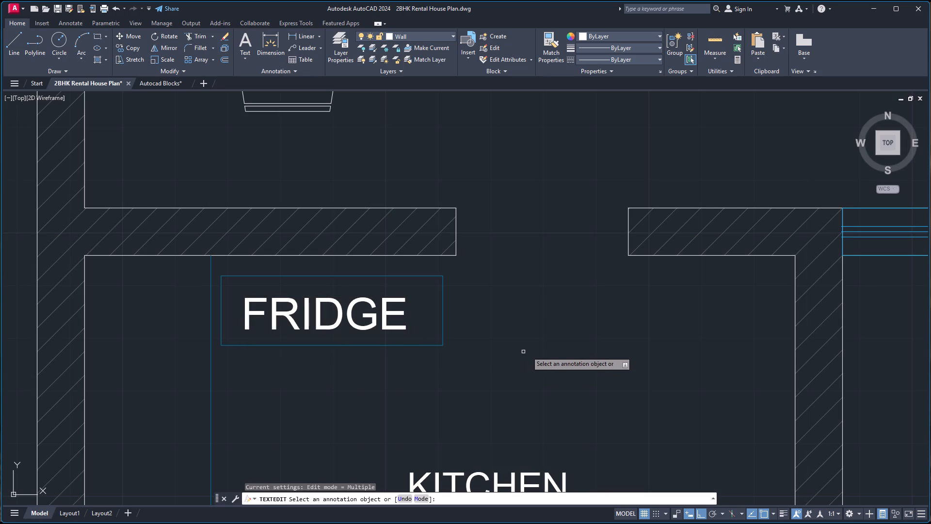
{"action": "scroll", "coordinate": [527, 351], "scroll_direction": "down", "scroll_amount": 4}
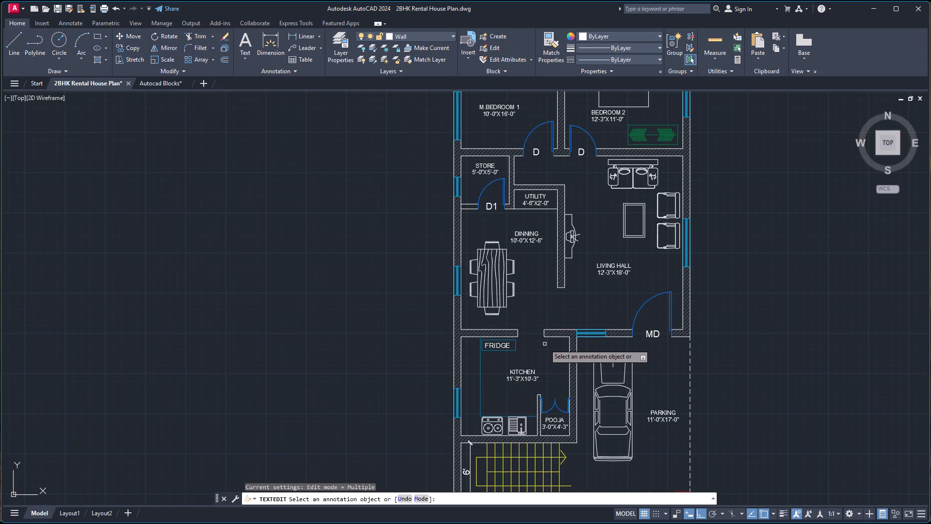
{"action": "key", "text": "p"}
{"action": "key", "text": "r"}
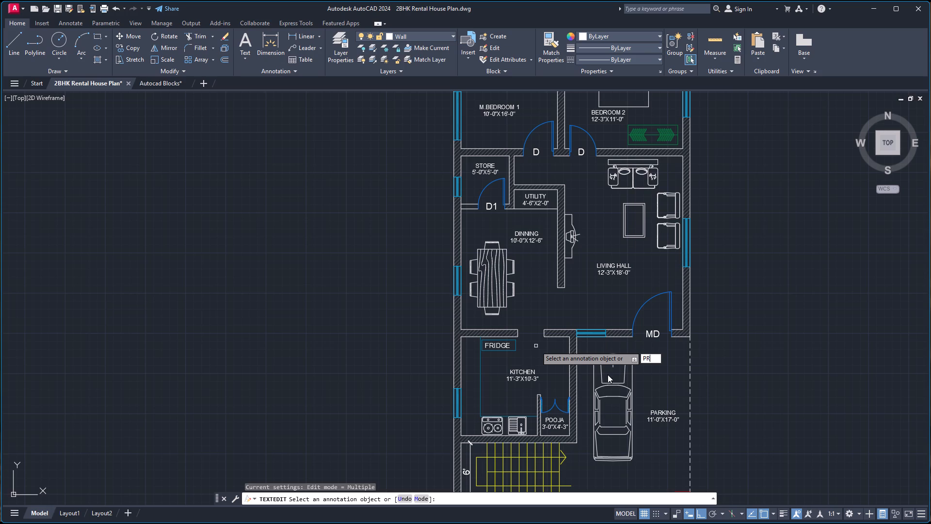
{"action": "key", "text": "Escape"}
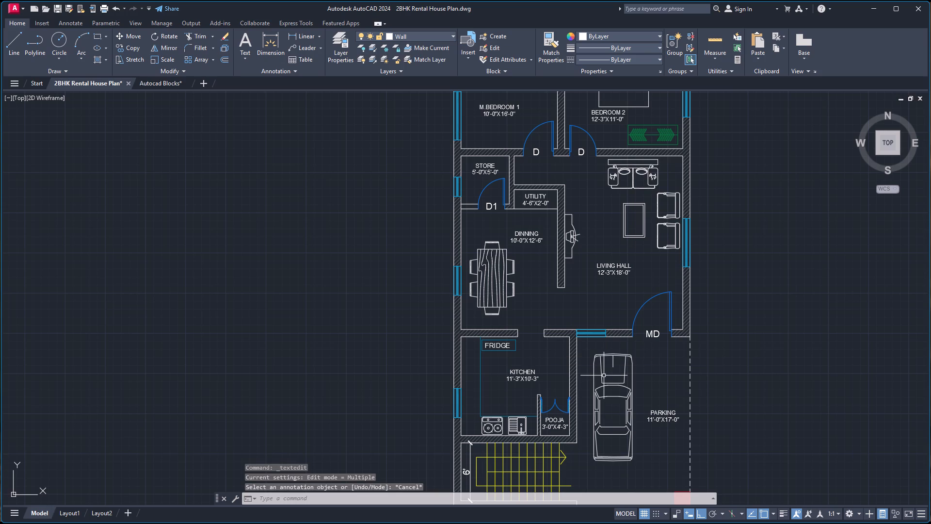
Start the plot again and preview the sheet with the fridge label included.
{"action": "key", "text": "p"}
{"action": "key", "text": "r"}
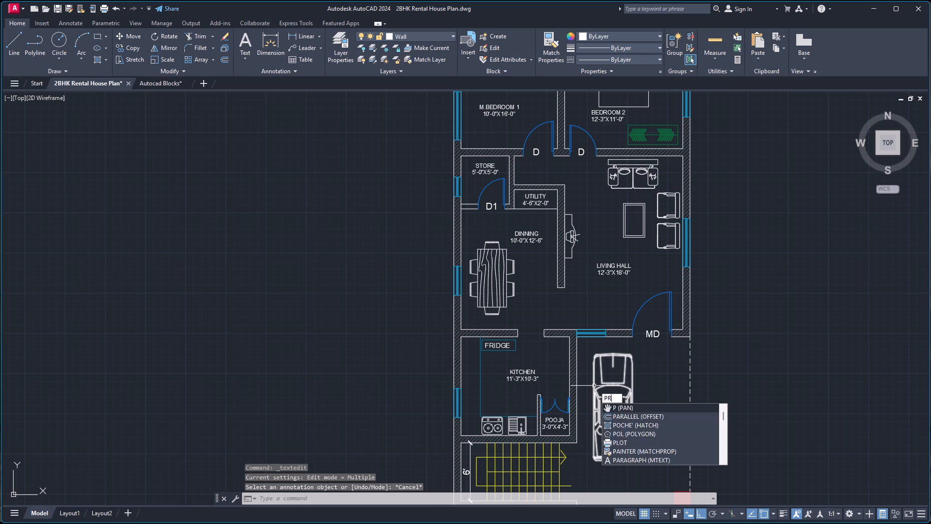
{"action": "left_click", "coordinate": [636, 417]}
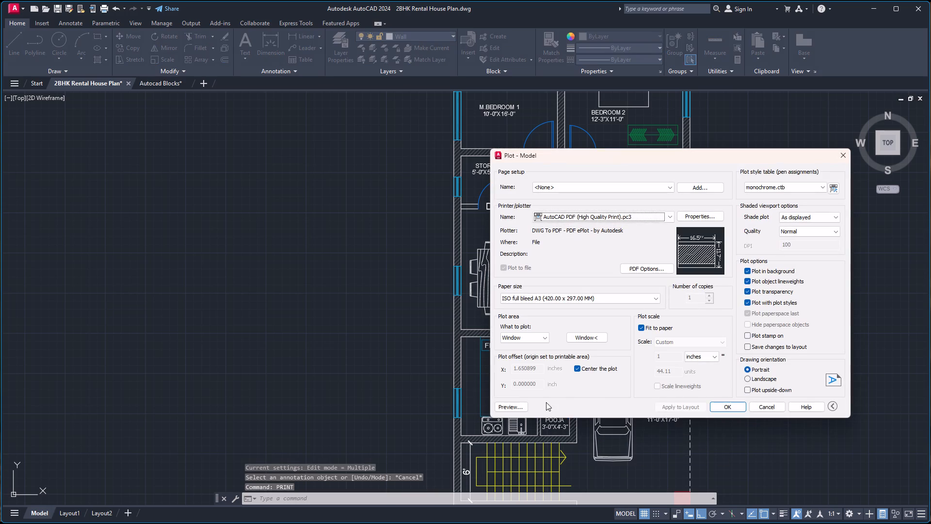
{"action": "left_click", "coordinate": [525, 406]}
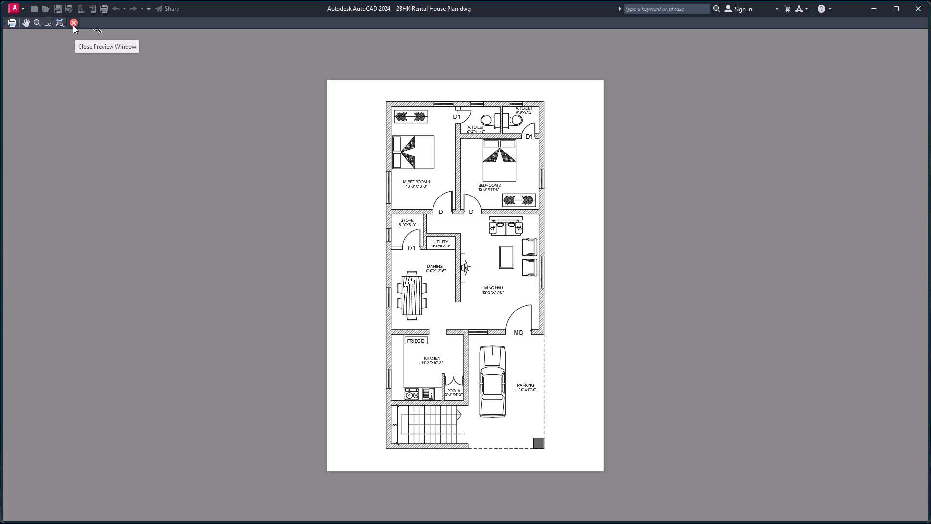
{"action": "left_click", "coordinate": [73, 25]}
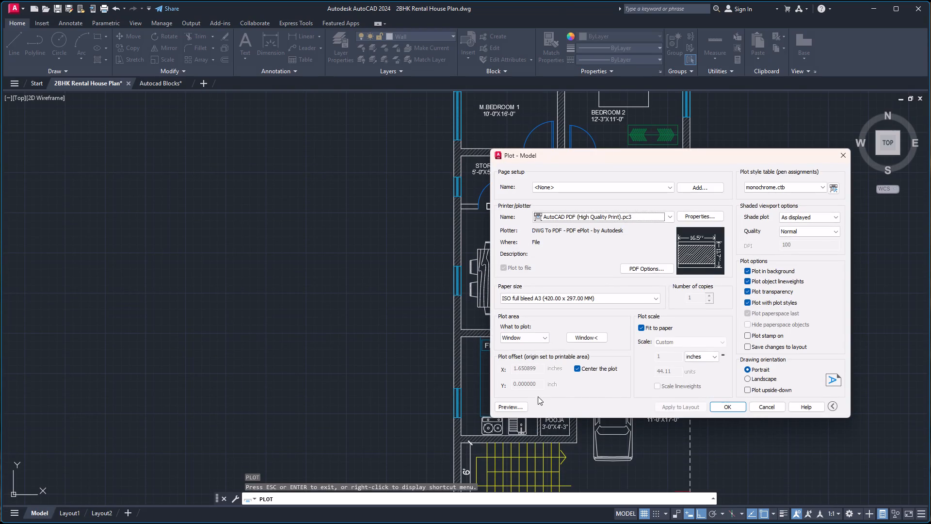
Proceed with the PDF plot and choose New folder (7) within FUJI Files on LocalDisk (D:) as its destination.
{"action": "left_click", "coordinate": [733, 405]}
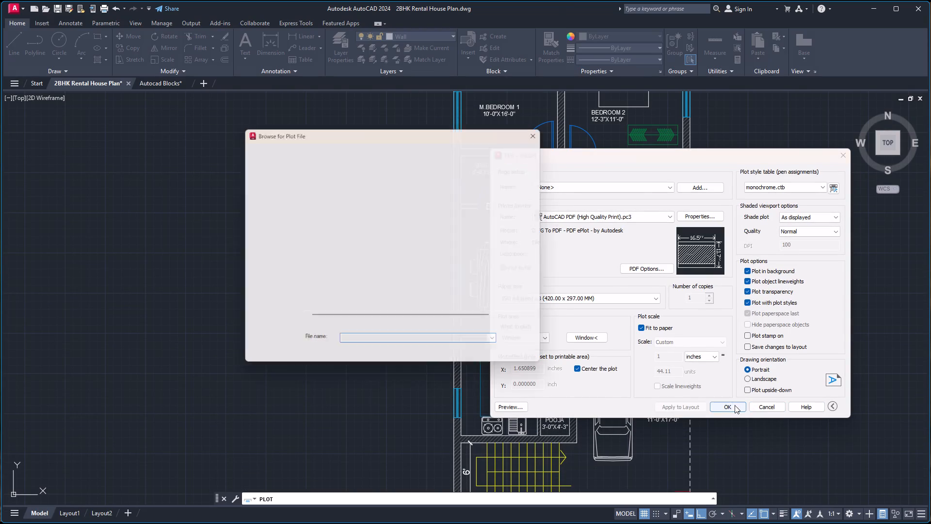
{"action": "left_click", "coordinate": [271, 229]}
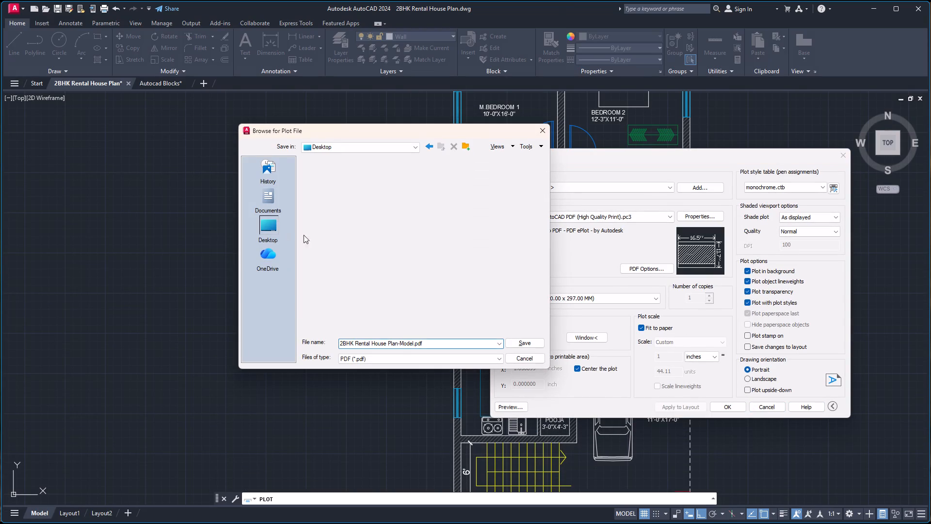
{"action": "double_click", "coordinate": [334, 312]}
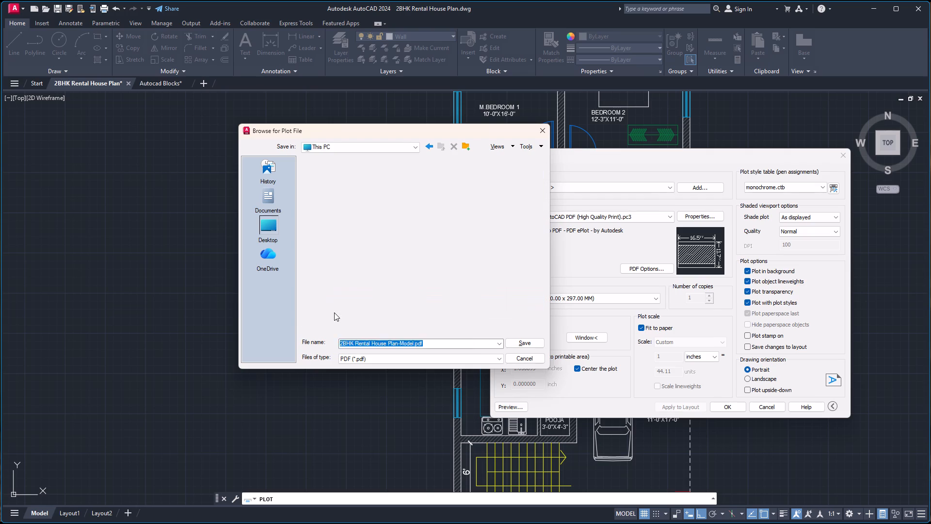
{"action": "double_click", "coordinate": [352, 194]}
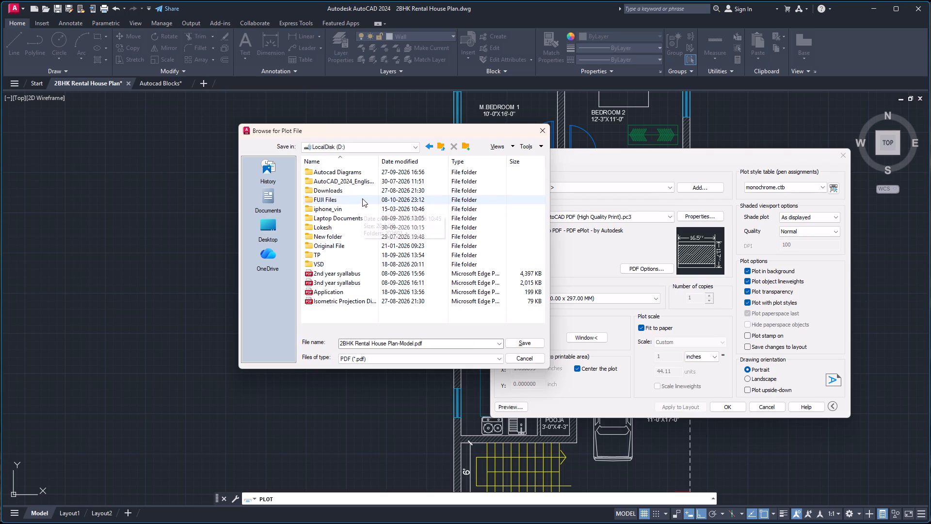
{"action": "double_click", "coordinate": [362, 198]}
{"action": "double_click", "coordinate": [341, 291]}
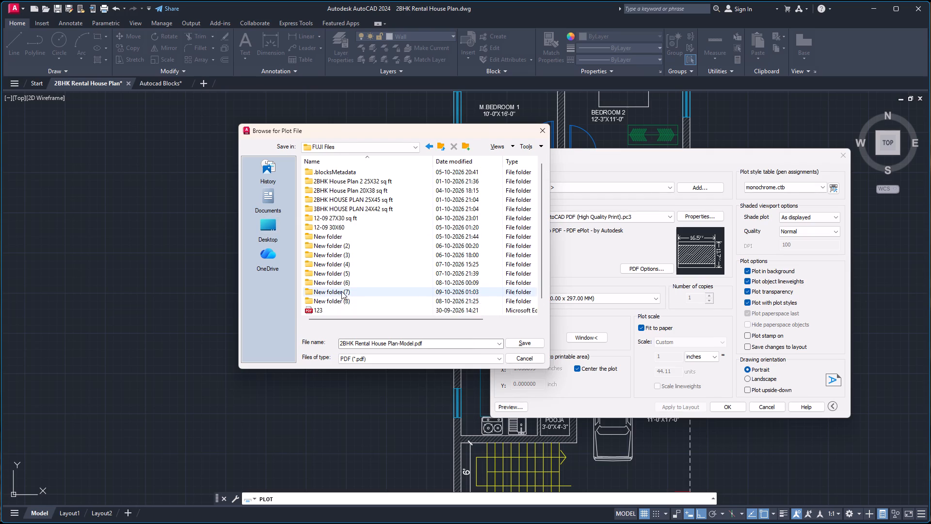
Name the plot file 2BHK Rental House Plan.pdf, save it, and dismiss the background job notice.
{"action": "left_click", "coordinate": [413, 344]}
{"action": "left_click", "coordinate": [413, 345]}
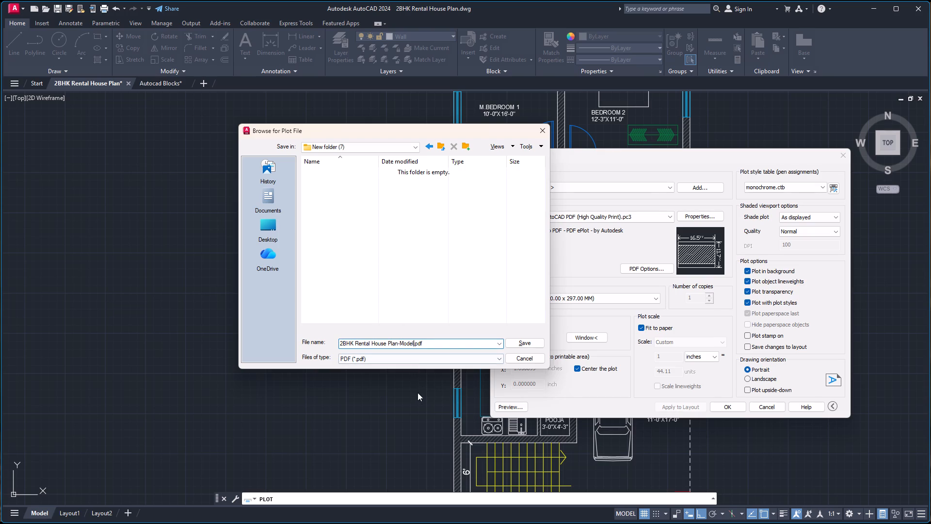
{"action": "key", "text": "BackSpace"}
{"action": "key", "text": "BackSpace"}
{"action": "key", "text": "BackSpace"}
{"action": "key", "text": "BackSpace"}
{"action": "key", "text": "BackSpace"}
{"action": "key", "text": "BackSpace"}
{"action": "key", "text": "space"}
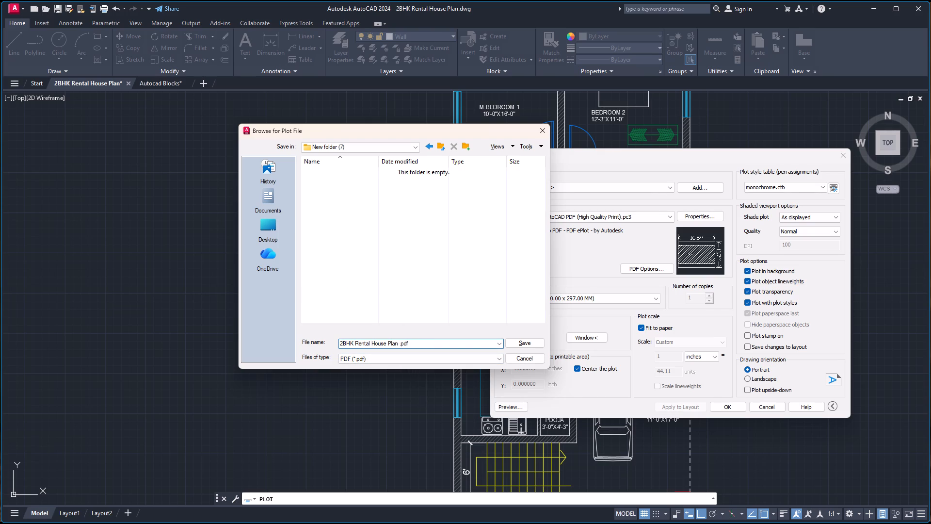
{"action": "key", "text": "BackSpace"}
{"action": "left_click", "coordinate": [533, 344]}
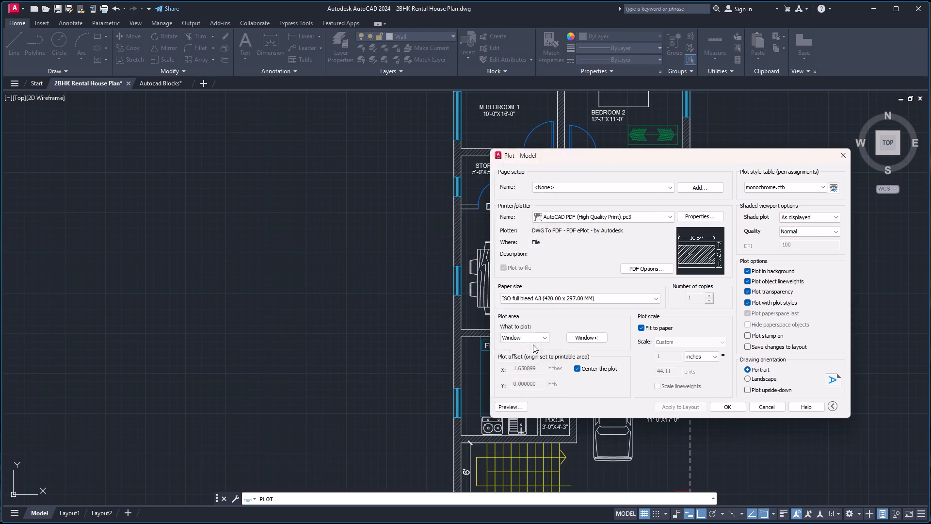
{"action": "left_click", "coordinate": [537, 207]}
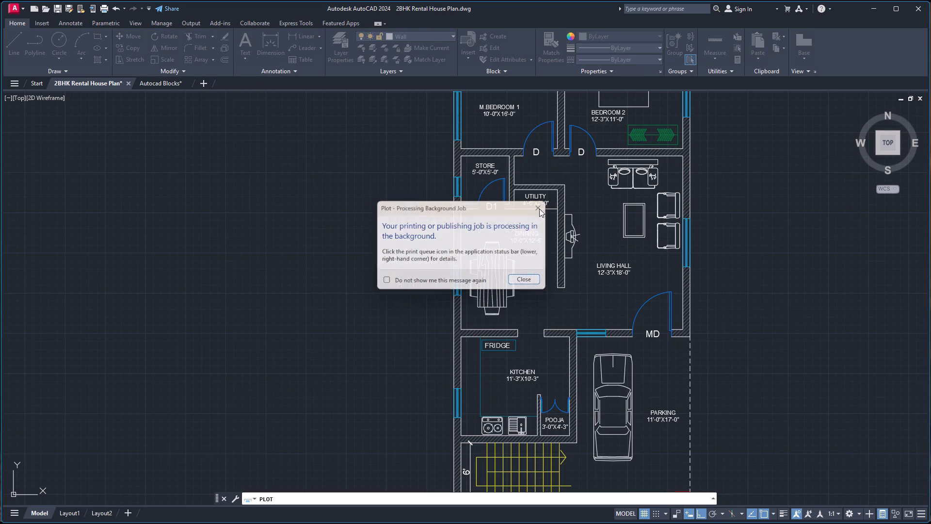
{"action": "scroll", "coordinate": [732, 301], "scroll_direction": "down", "scroll_amount": 3}
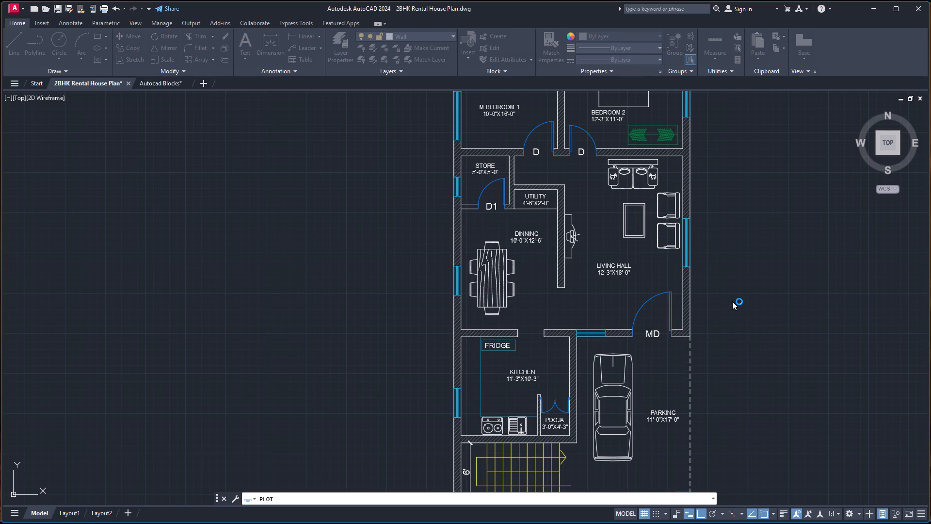
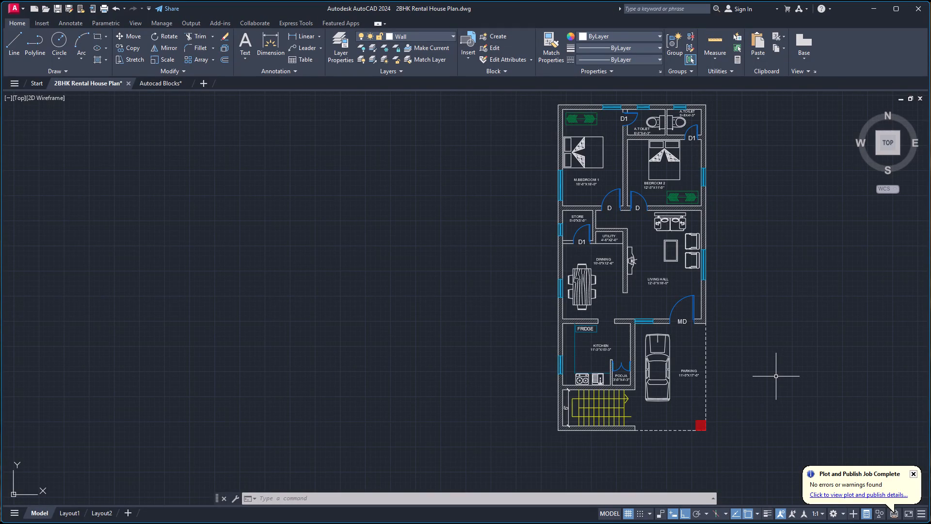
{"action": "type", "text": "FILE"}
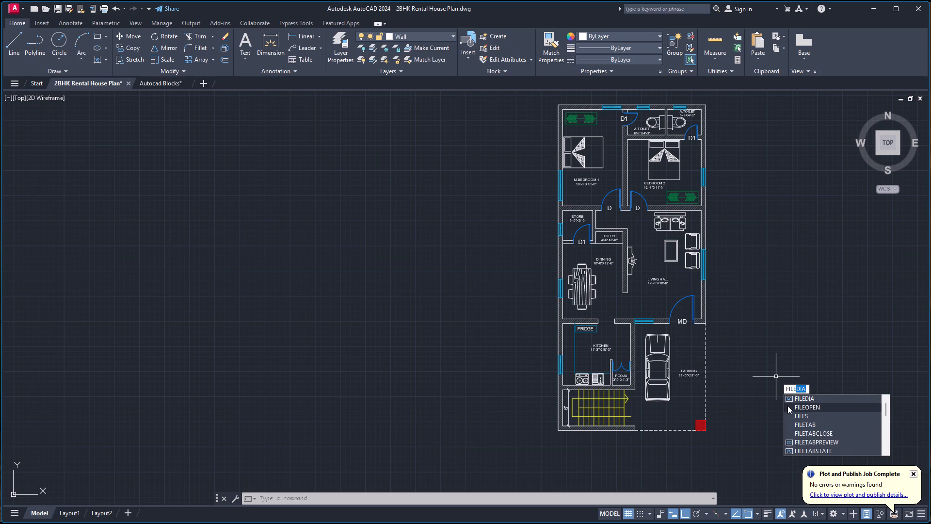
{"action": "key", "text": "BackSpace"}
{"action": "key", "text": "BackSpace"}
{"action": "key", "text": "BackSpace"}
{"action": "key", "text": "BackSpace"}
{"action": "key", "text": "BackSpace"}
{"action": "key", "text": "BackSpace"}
Query the drawing's log file name and path with the LOGFILENAME system variable.
{"action": "type", "text": "LOG"}
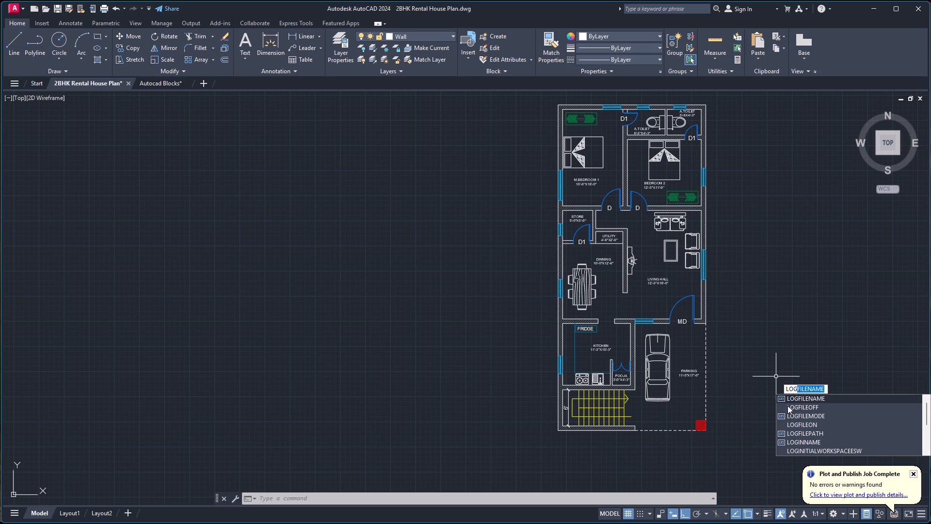
{"action": "left_click", "coordinate": [798, 398]}
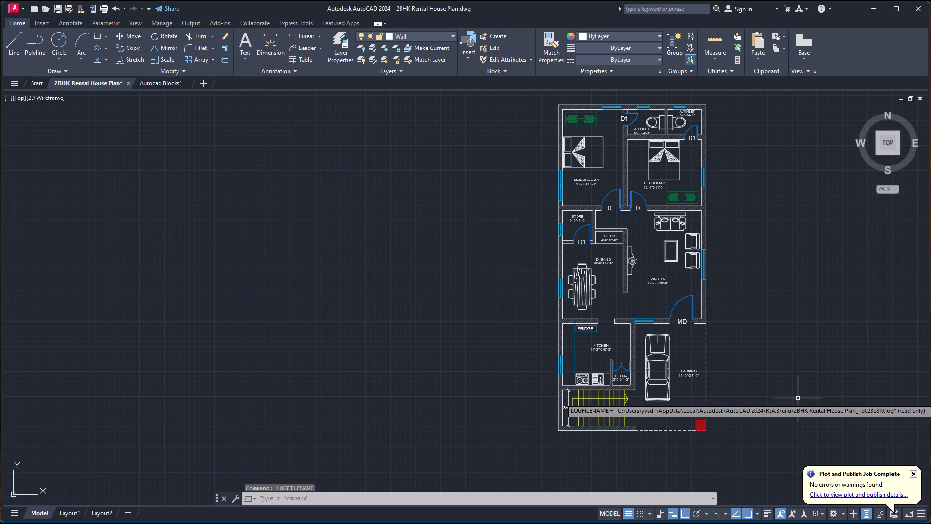